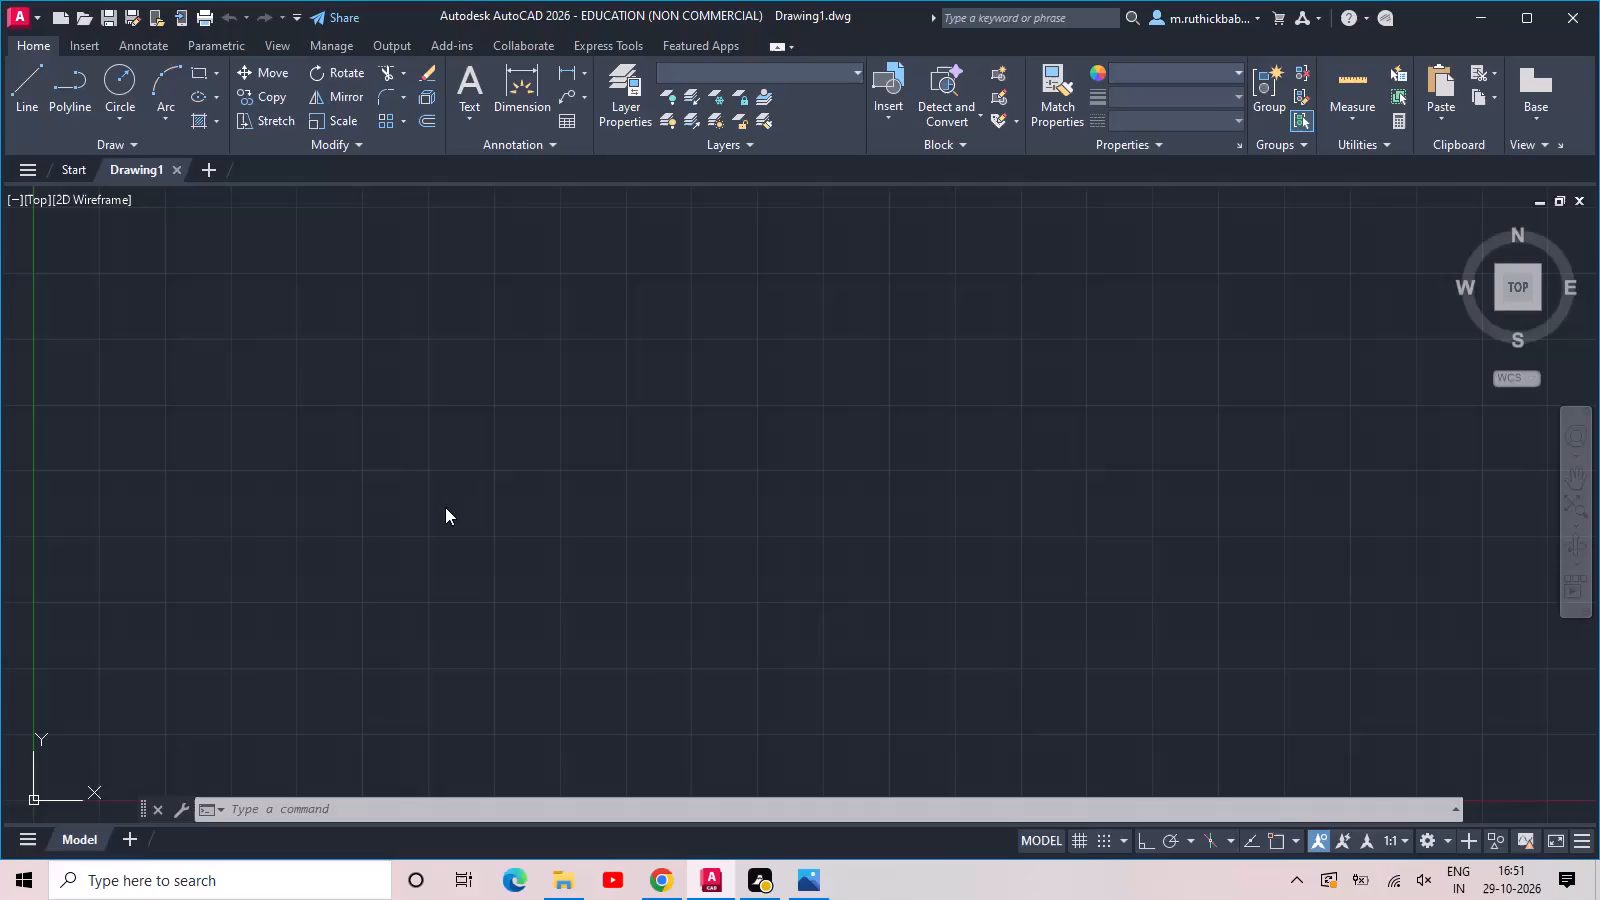
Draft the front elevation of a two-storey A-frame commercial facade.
Turn on command log file recording with LOGFILEON.
{"action": "key", "text": "g"}
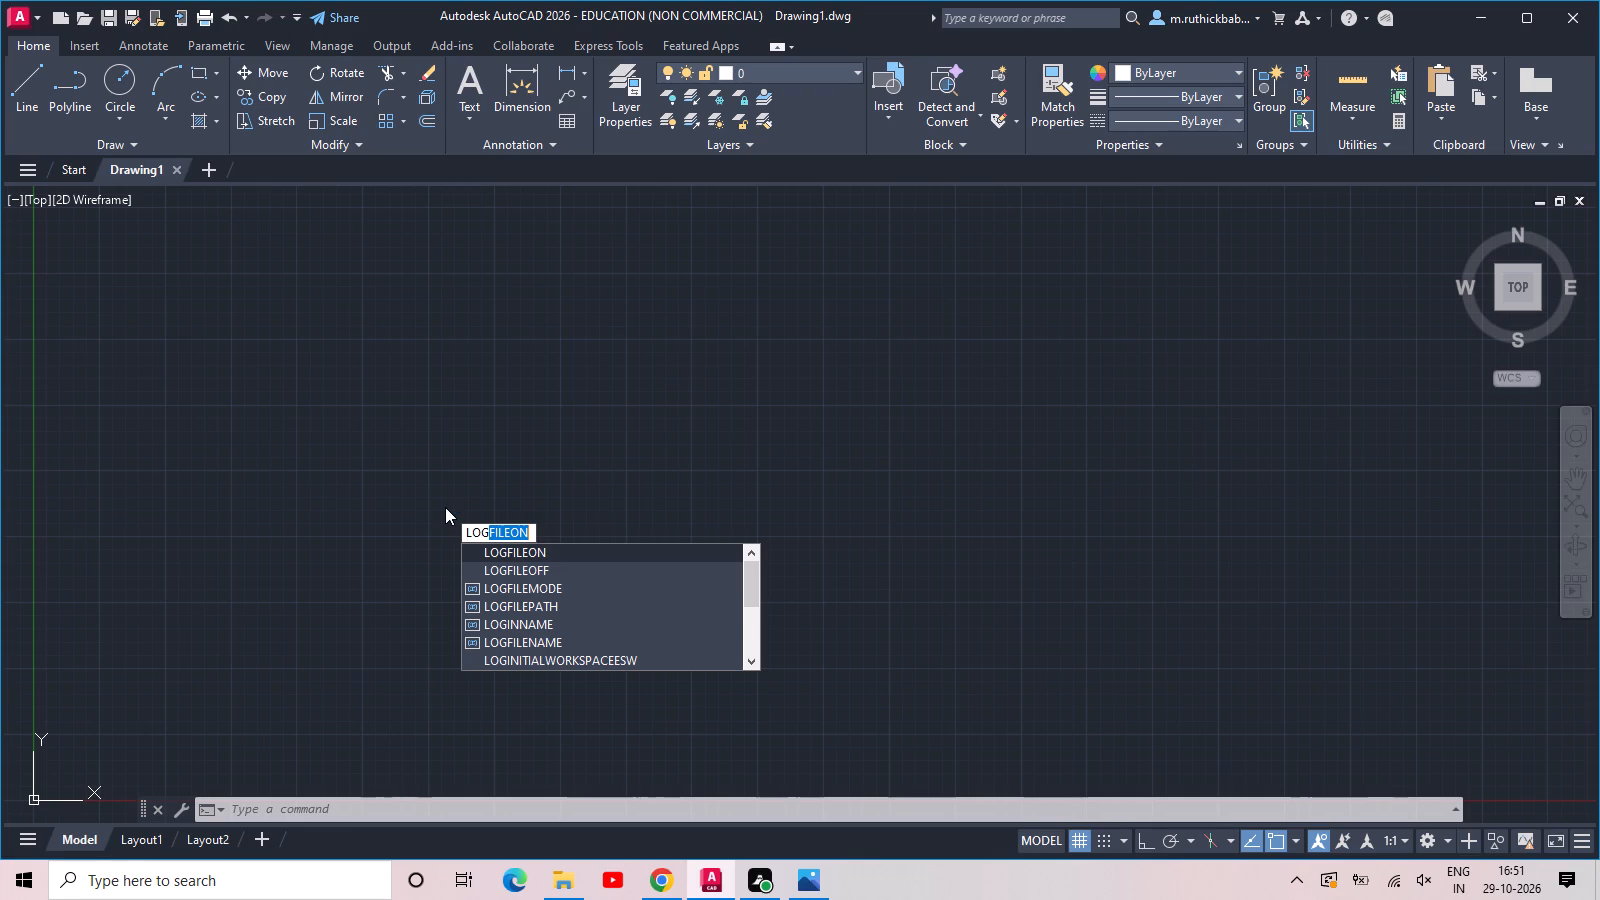
{"action": "left_click", "coordinate": [540, 550]}
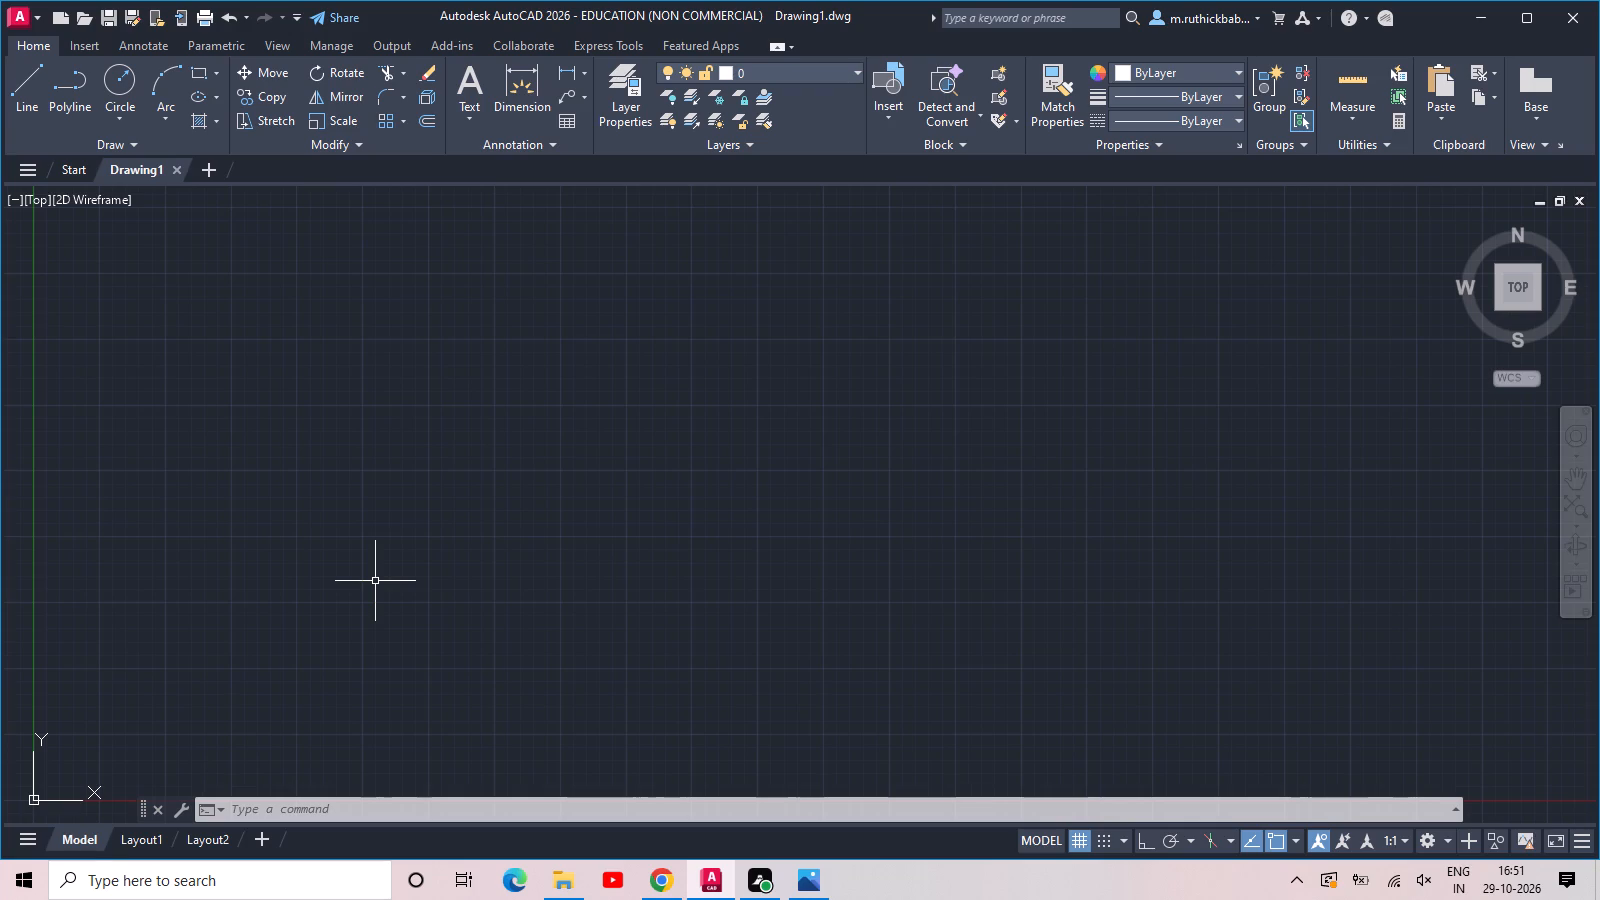
Configure the drawing units to Engineering length type with 0'-0" precision.
{"action": "type", "text": "un"}
{"action": "key", "text": "space"}
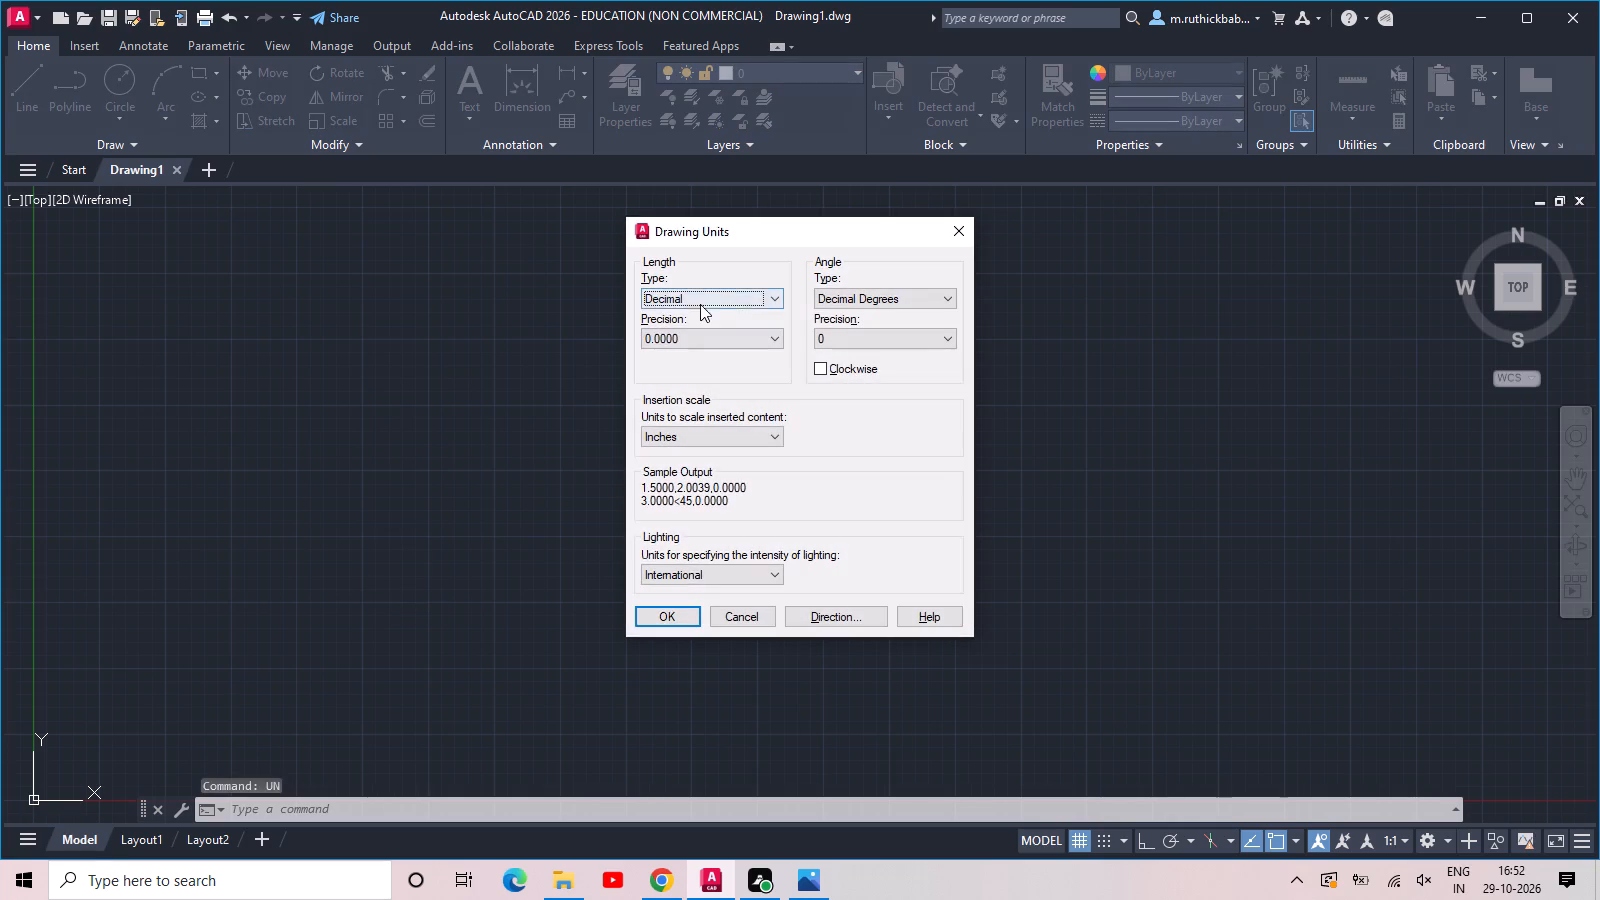
{"action": "left_click", "coordinate": [711, 288]}
{"action": "left_click", "coordinate": [695, 336]}
{"action": "left_click", "coordinate": [698, 328]}
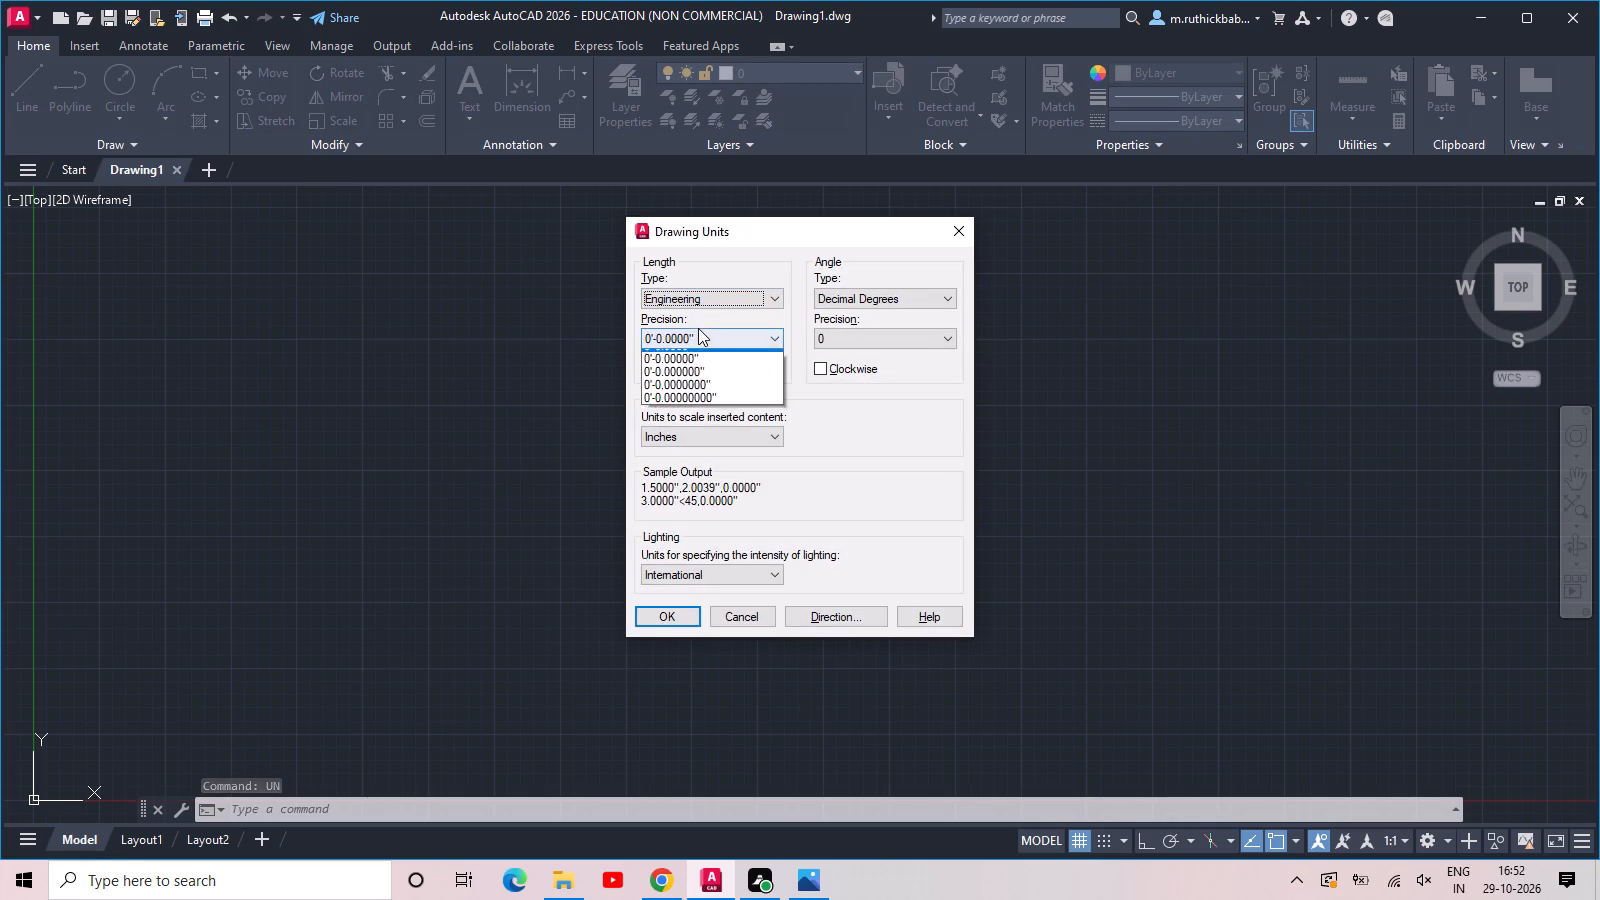
{"action": "left_click", "coordinate": [687, 358]}
{"action": "left_click", "coordinate": [665, 616]}
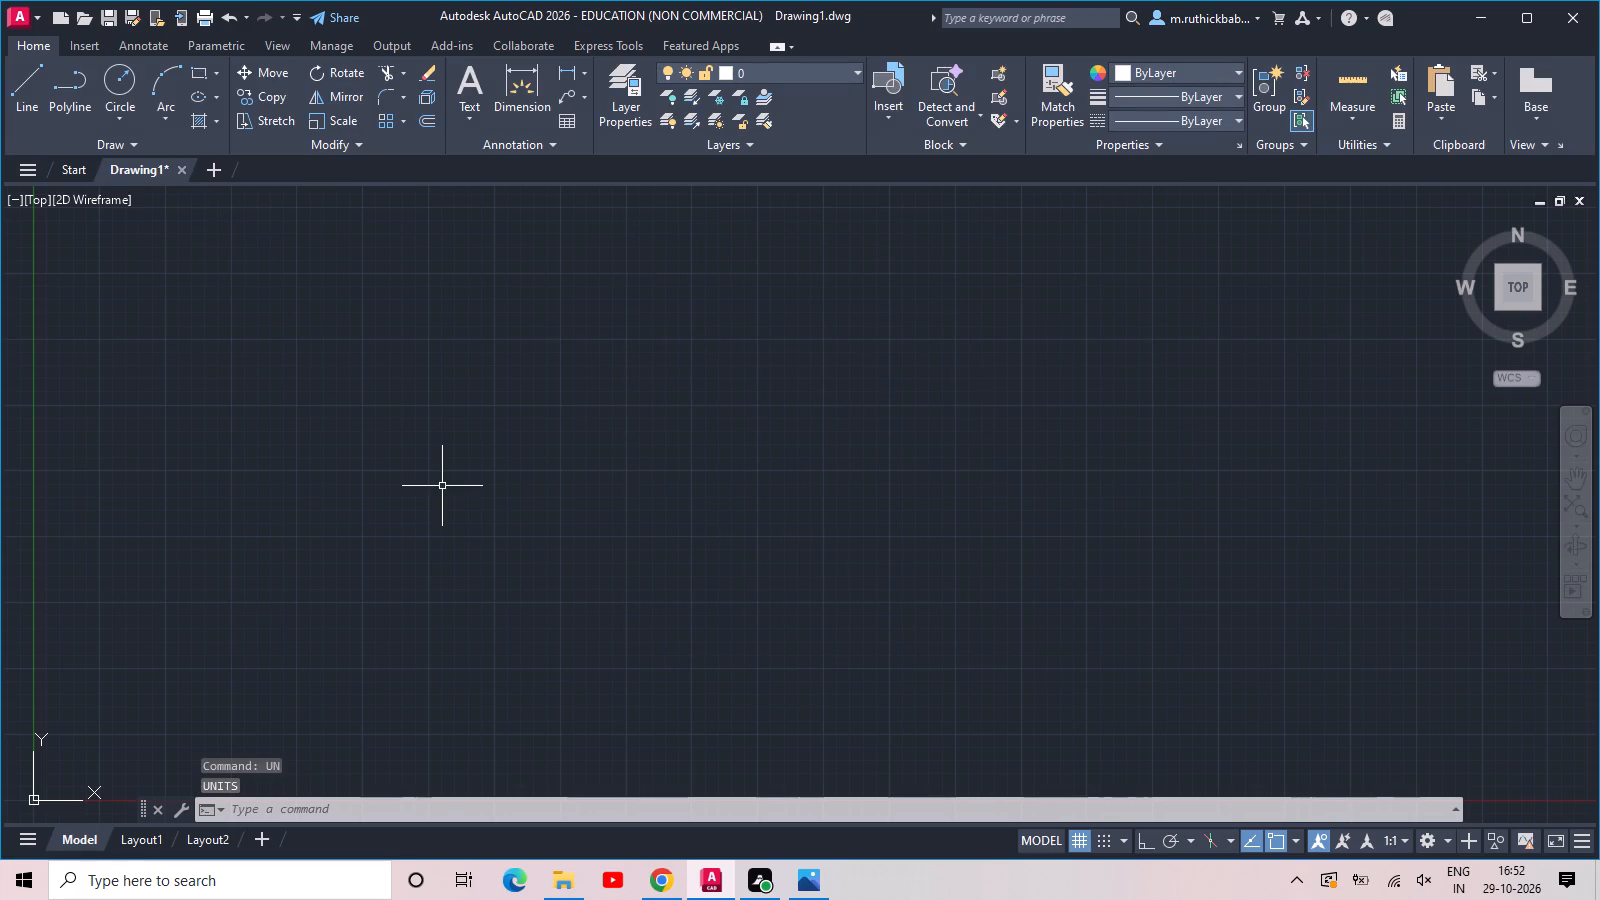
Save the drawing in Documents under the file name "14 elevation".
{"action": "key", "text": "ctrl+s"}
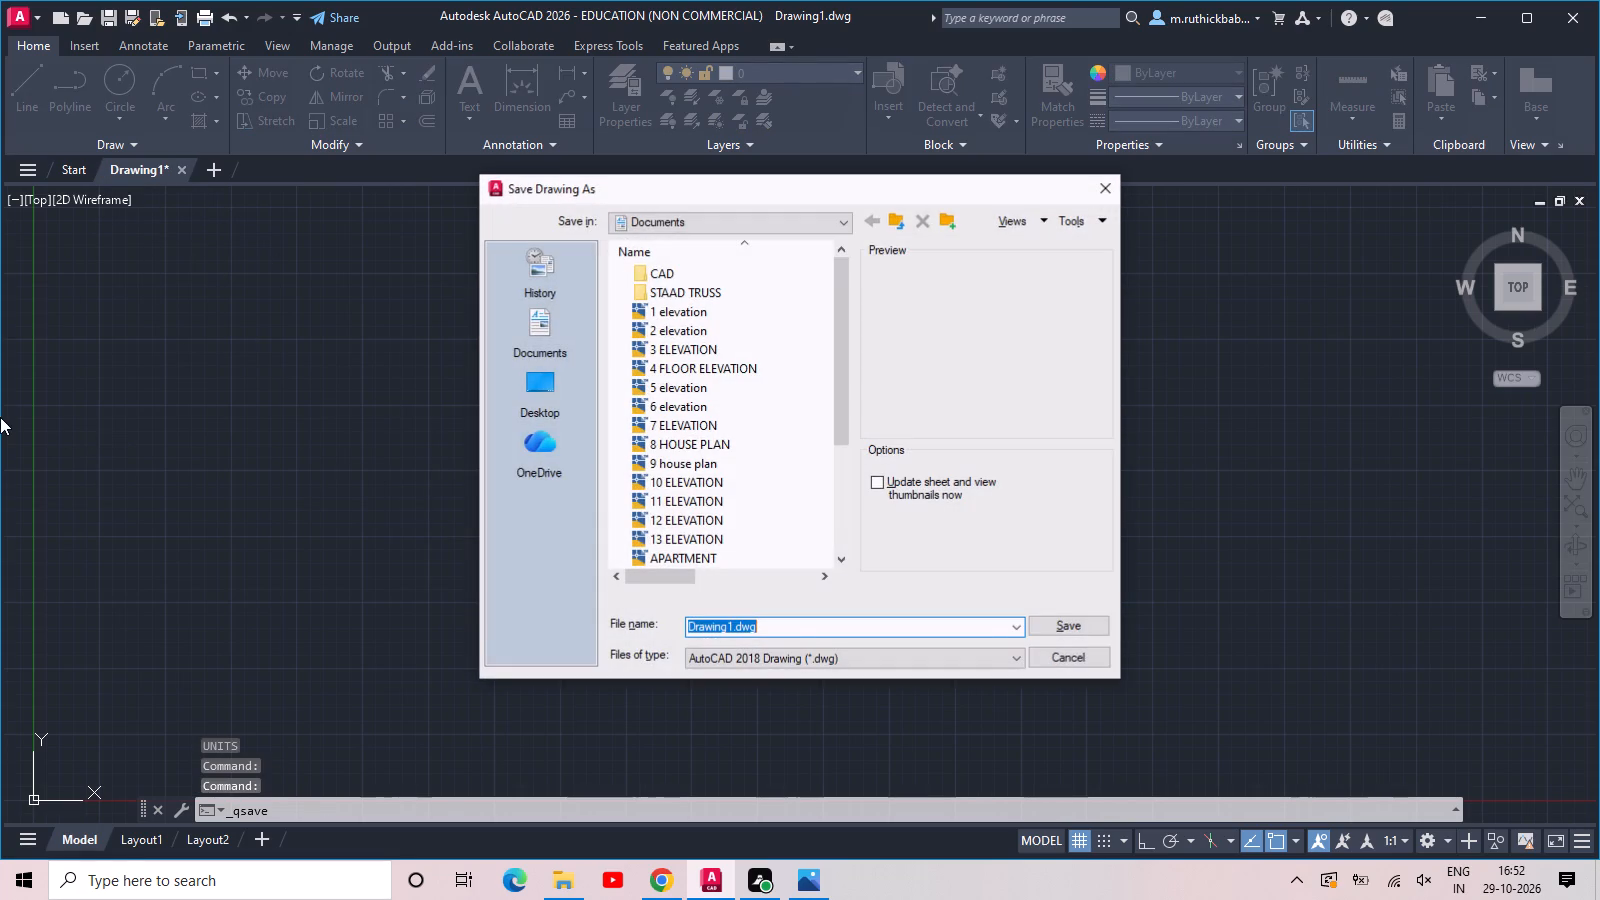
{"action": "key", "text": "1"}
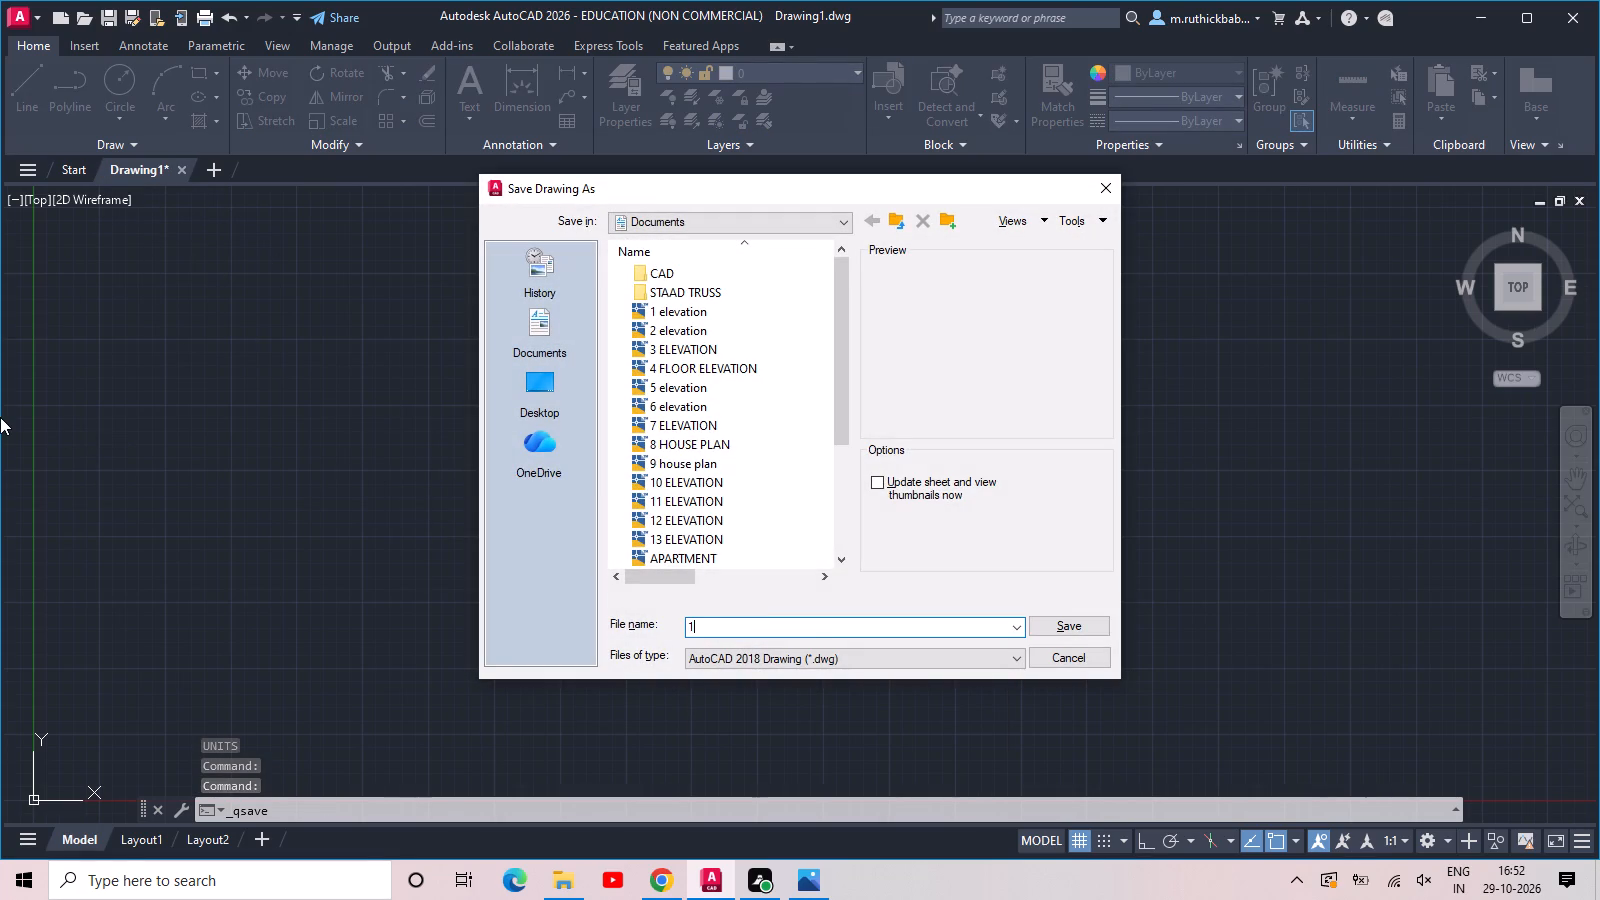
{"action": "key", "text": "4"}
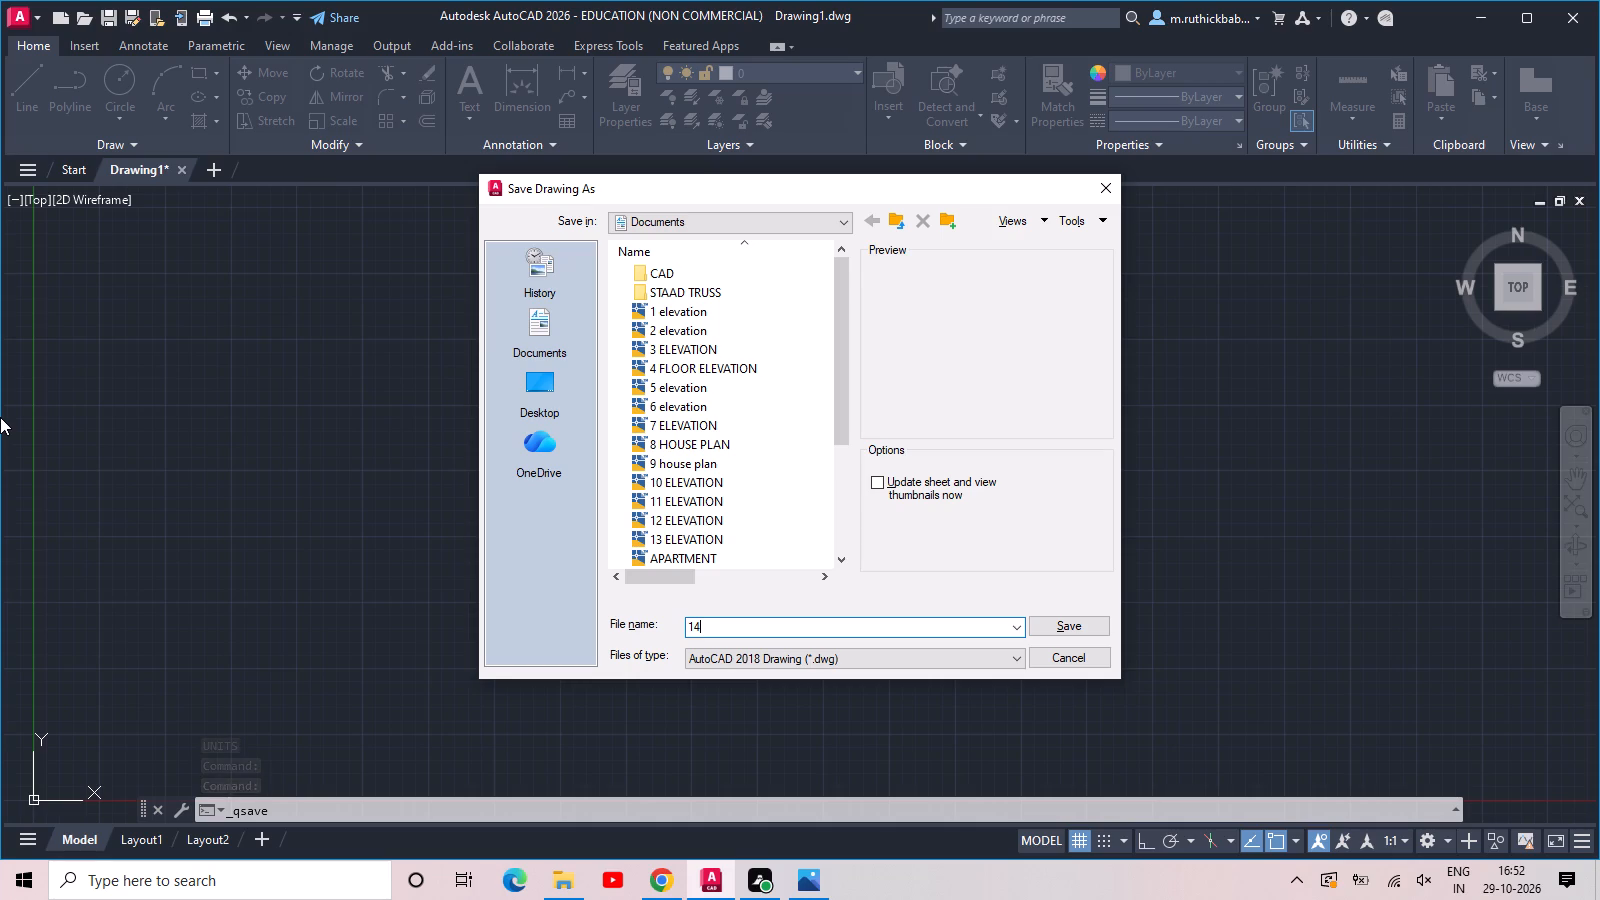
{"action": "key", "text": "space"}
{"action": "type", "text": "elevation"}
{"action": "key", "text": "Return"}
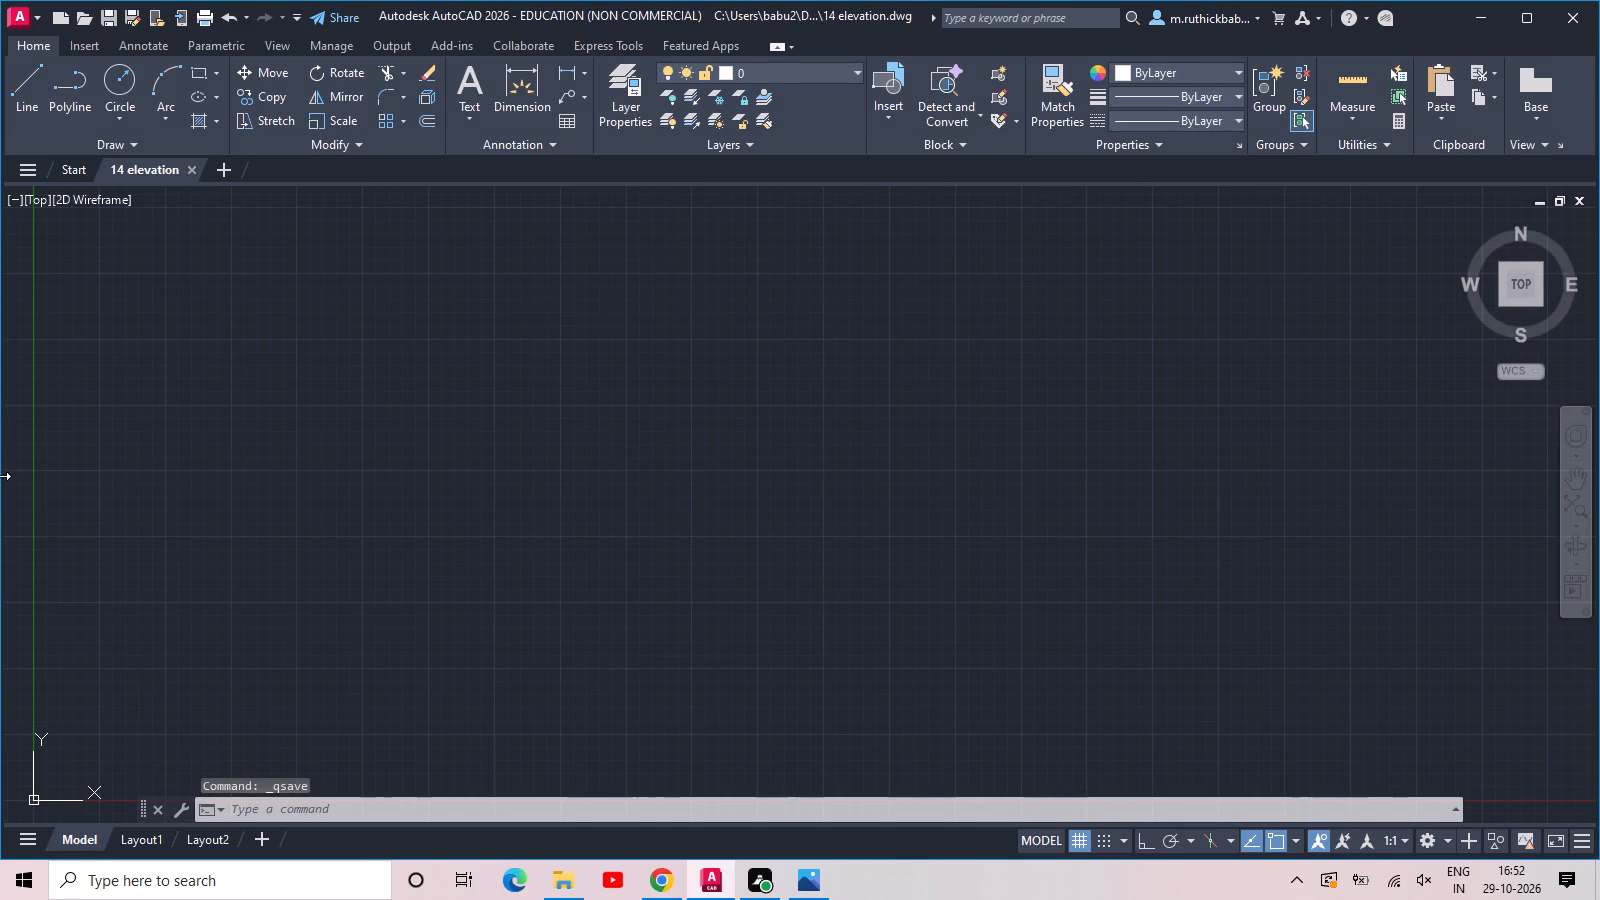
Draw a rectangle 30' wide and 10' high just above and to the right of the origin.
{"action": "key", "text": "r"}
{"action": "key", "text": "e"}
{"action": "key", "text": "c"}
{"action": "key", "text": "space"}
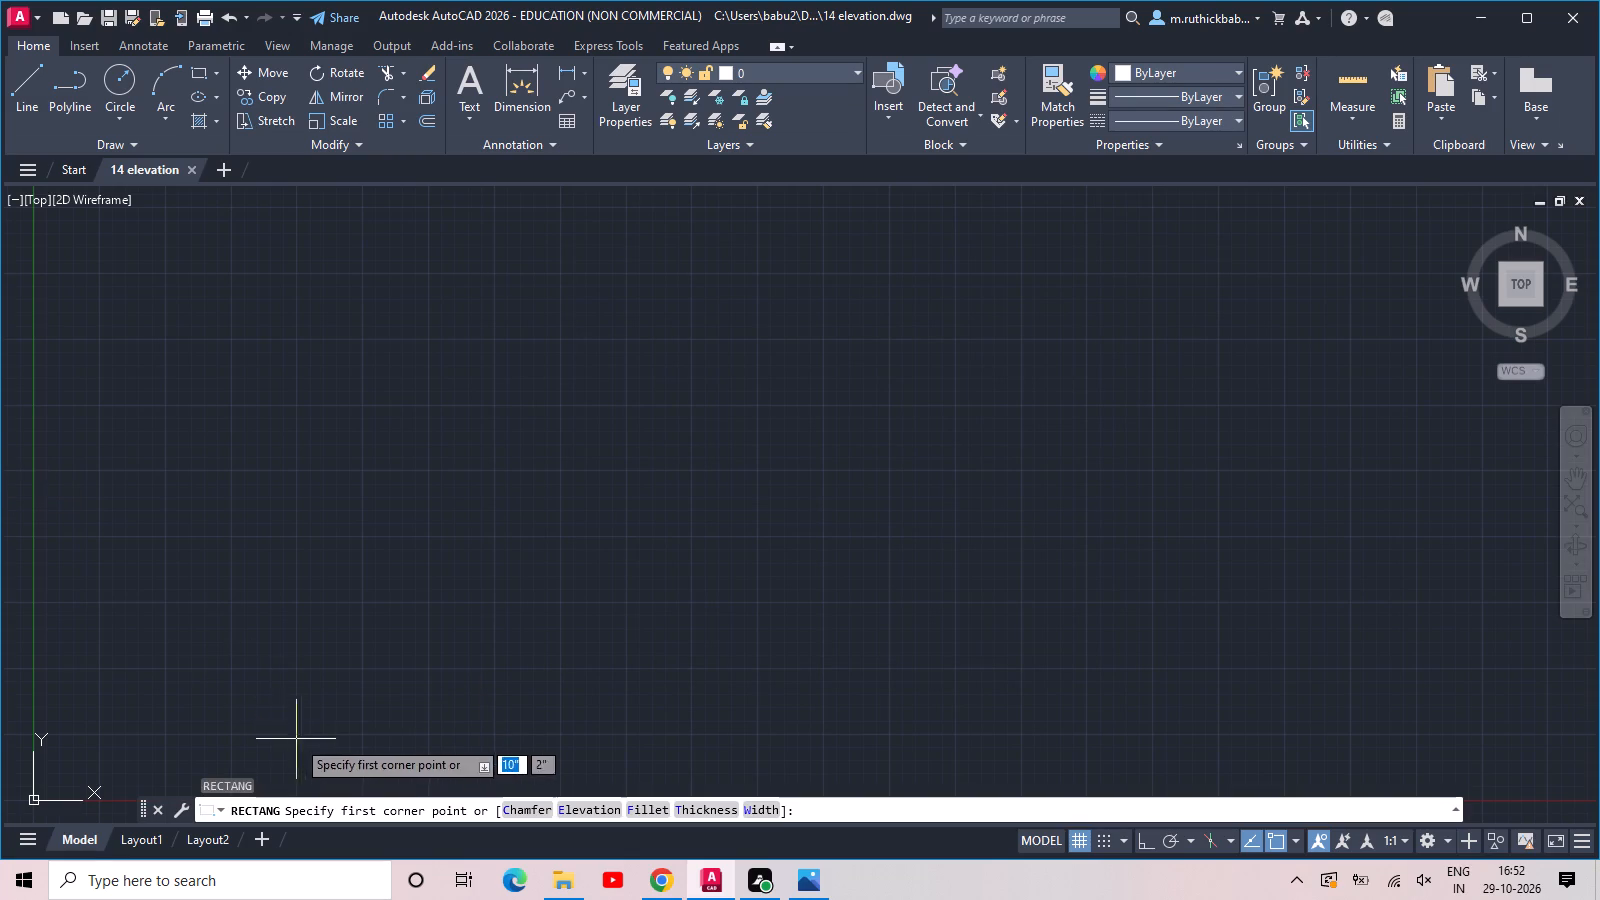
{"action": "left_click", "coordinate": [287, 728]}
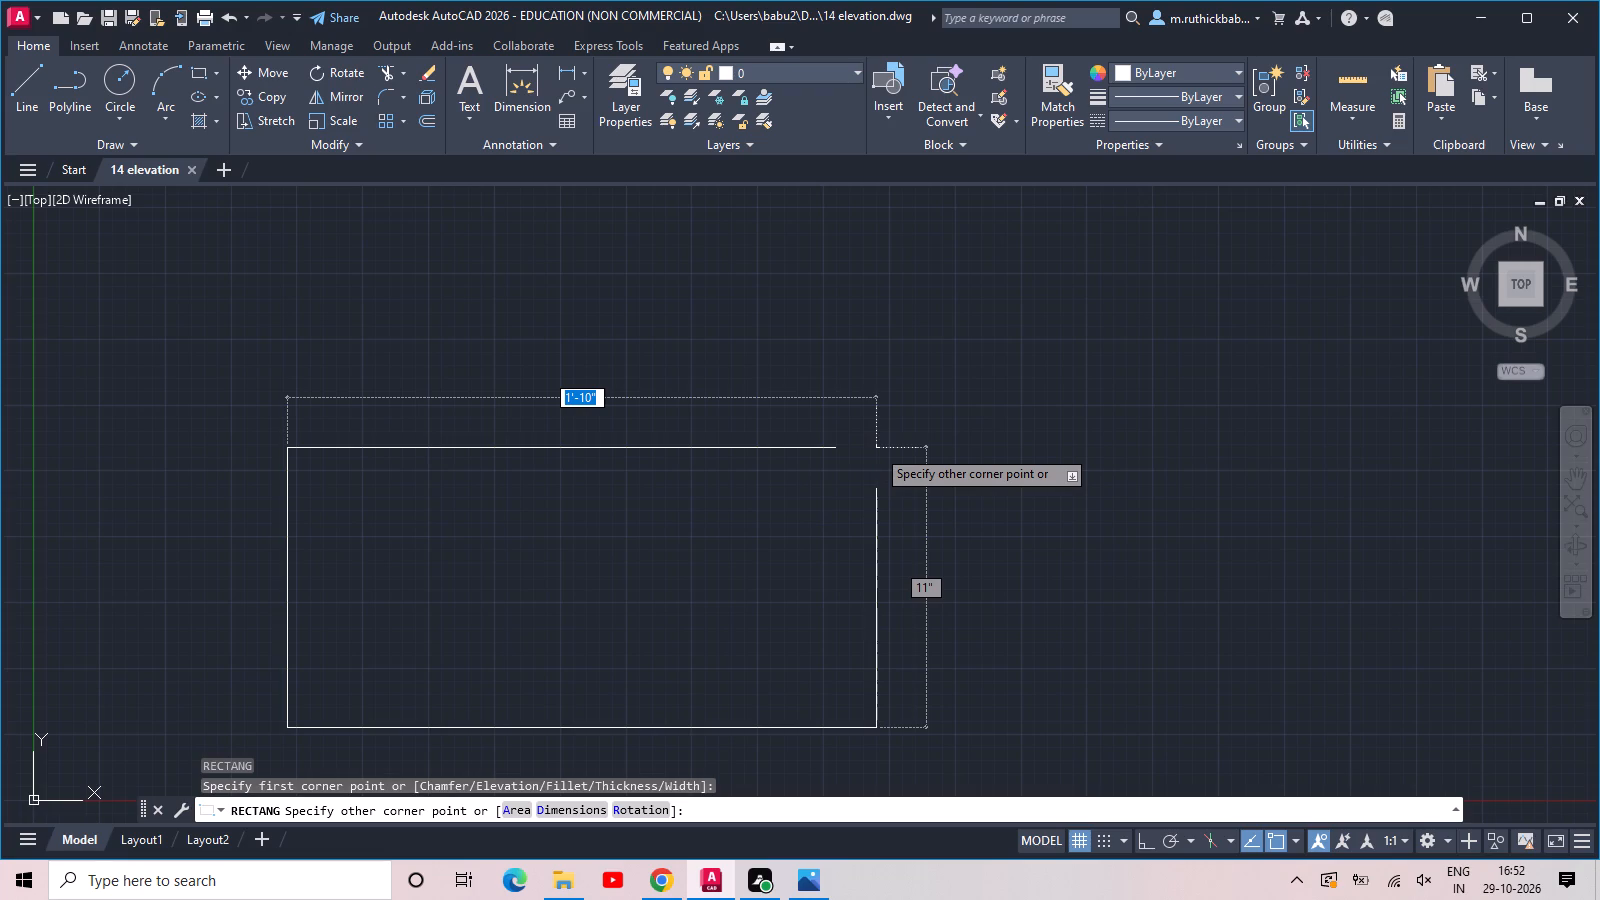
{"action": "type", "text": "30"}
{"action": "key", "text": "apostrophe"}
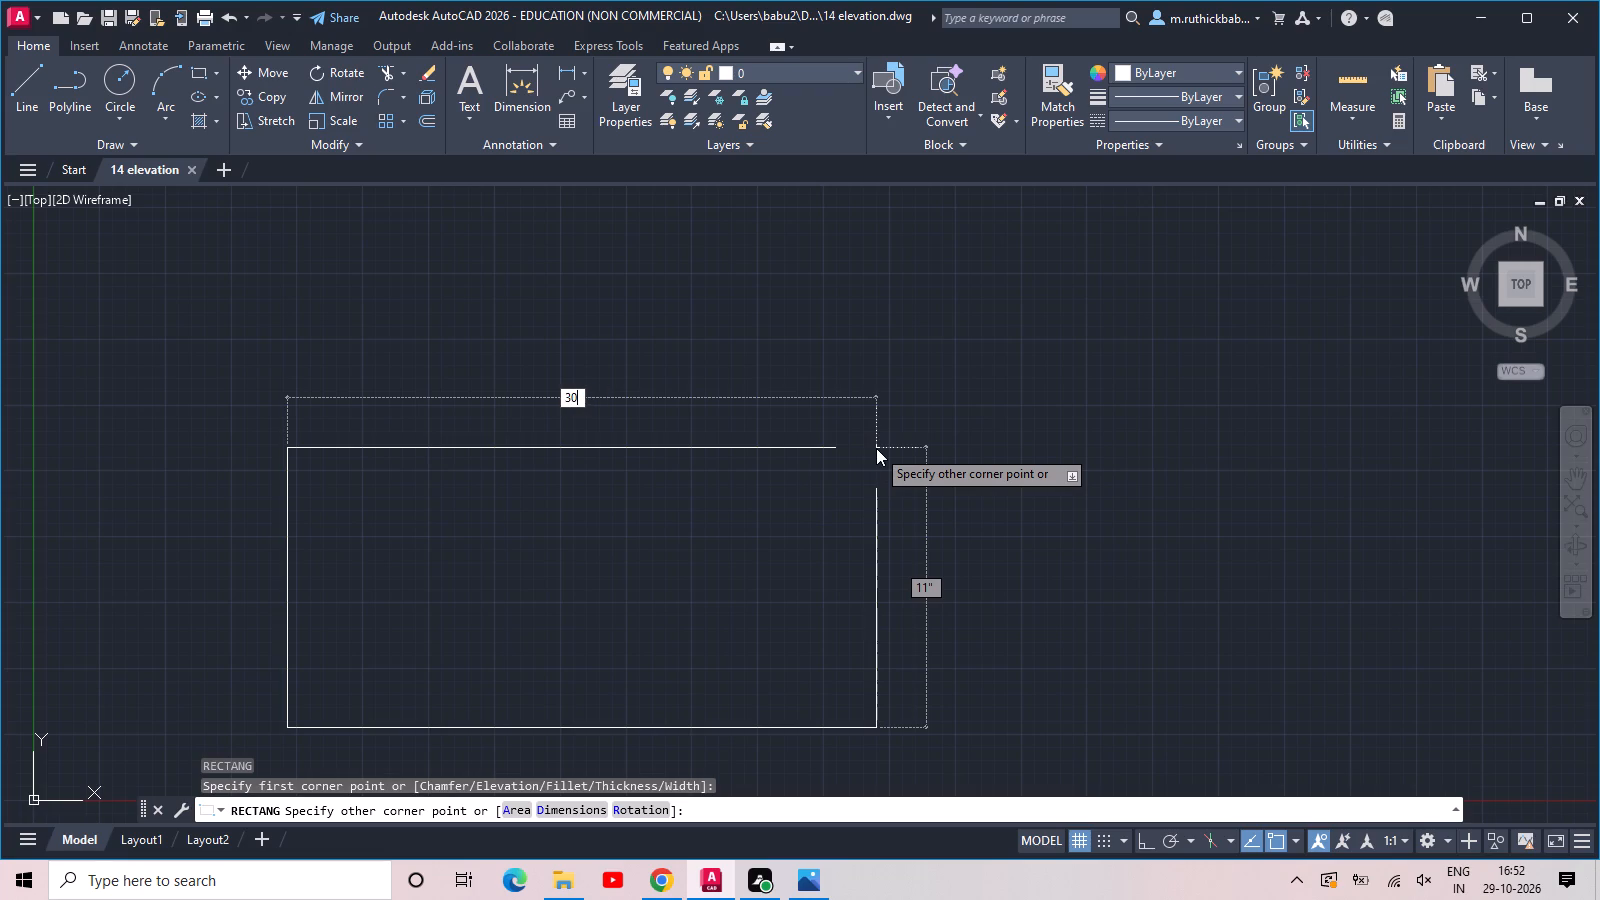
{"action": "key", "text": "Tab"}
{"action": "type", "text": "10'"}
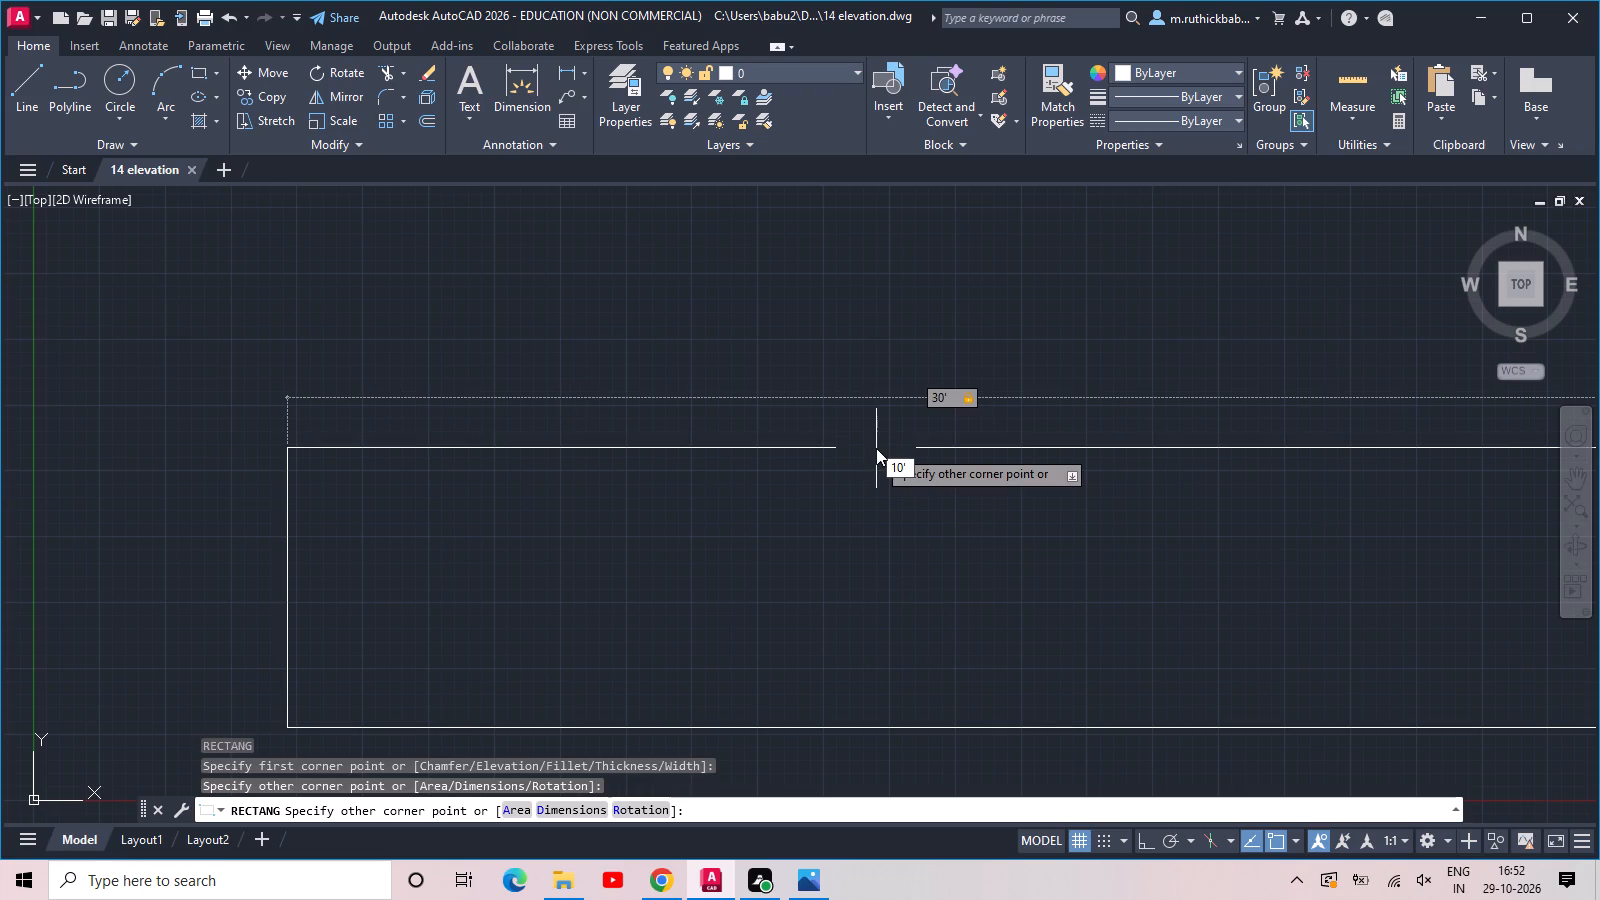
{"action": "key", "text": "Return"}
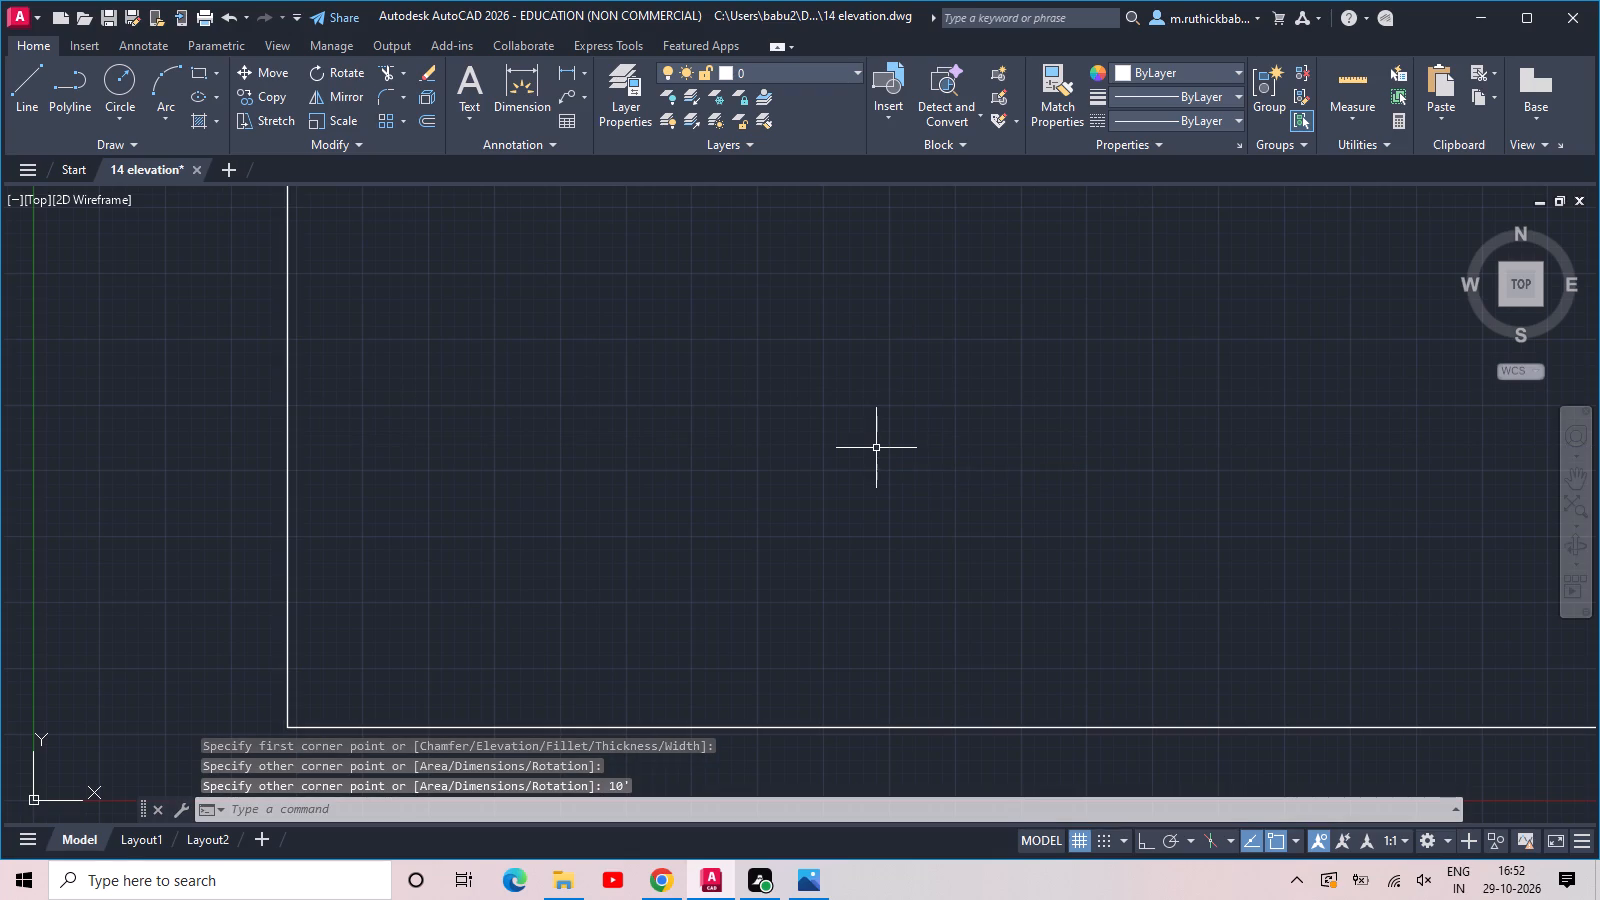
{"action": "scroll", "coordinate": [876, 448], "scroll_direction": "down", "scroll_amount": 3}
{"action": "middle_click_drag", "start_coordinate": [940, 424], "coordinate": [407, 720]}
{"action": "scroll", "coordinate": [410, 680], "scroll_direction": "down", "scroll_amount": 4}
{"action": "scroll", "coordinate": [566, 585], "scroll_direction": "up", "scroll_amount": 2}
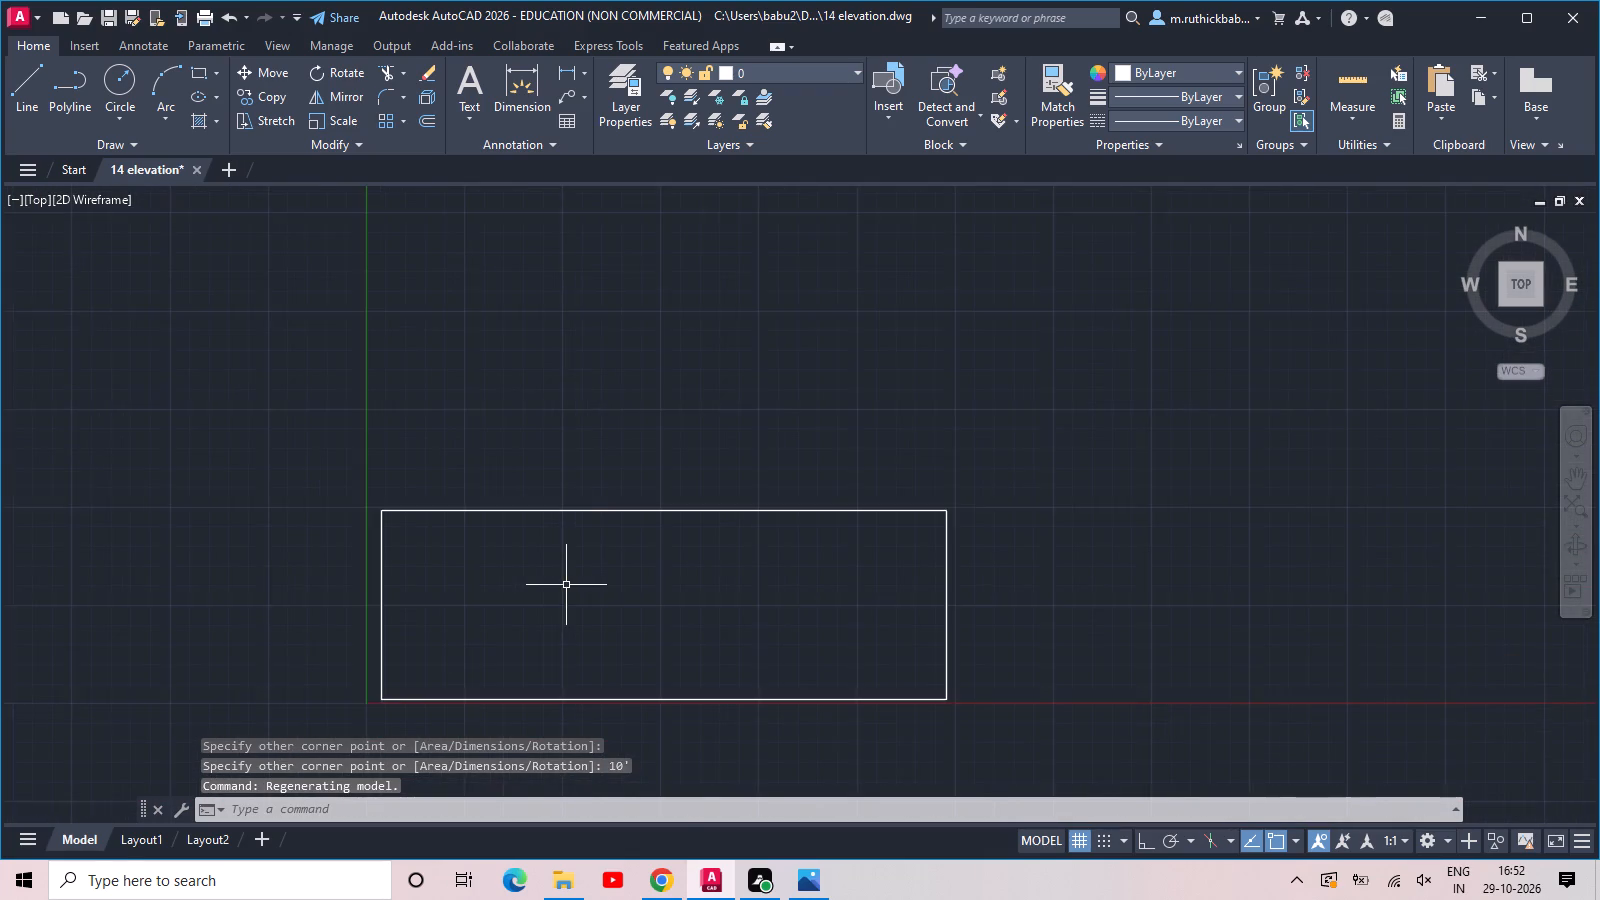
{"action": "key", "text": "Escape"}
Save the drawing with the new rectangle.
{"action": "scroll", "coordinate": [423, 572], "scroll_direction": "down", "scroll_amount": 1}
{"action": "scroll", "coordinate": [423, 572], "scroll_direction": "up", "scroll_amount": 1}
{"action": "scroll", "coordinate": [423, 572], "scroll_direction": "down", "scroll_amount": 2}
{"action": "scroll", "coordinate": [423, 572], "scroll_direction": "up", "scroll_amount": 1}
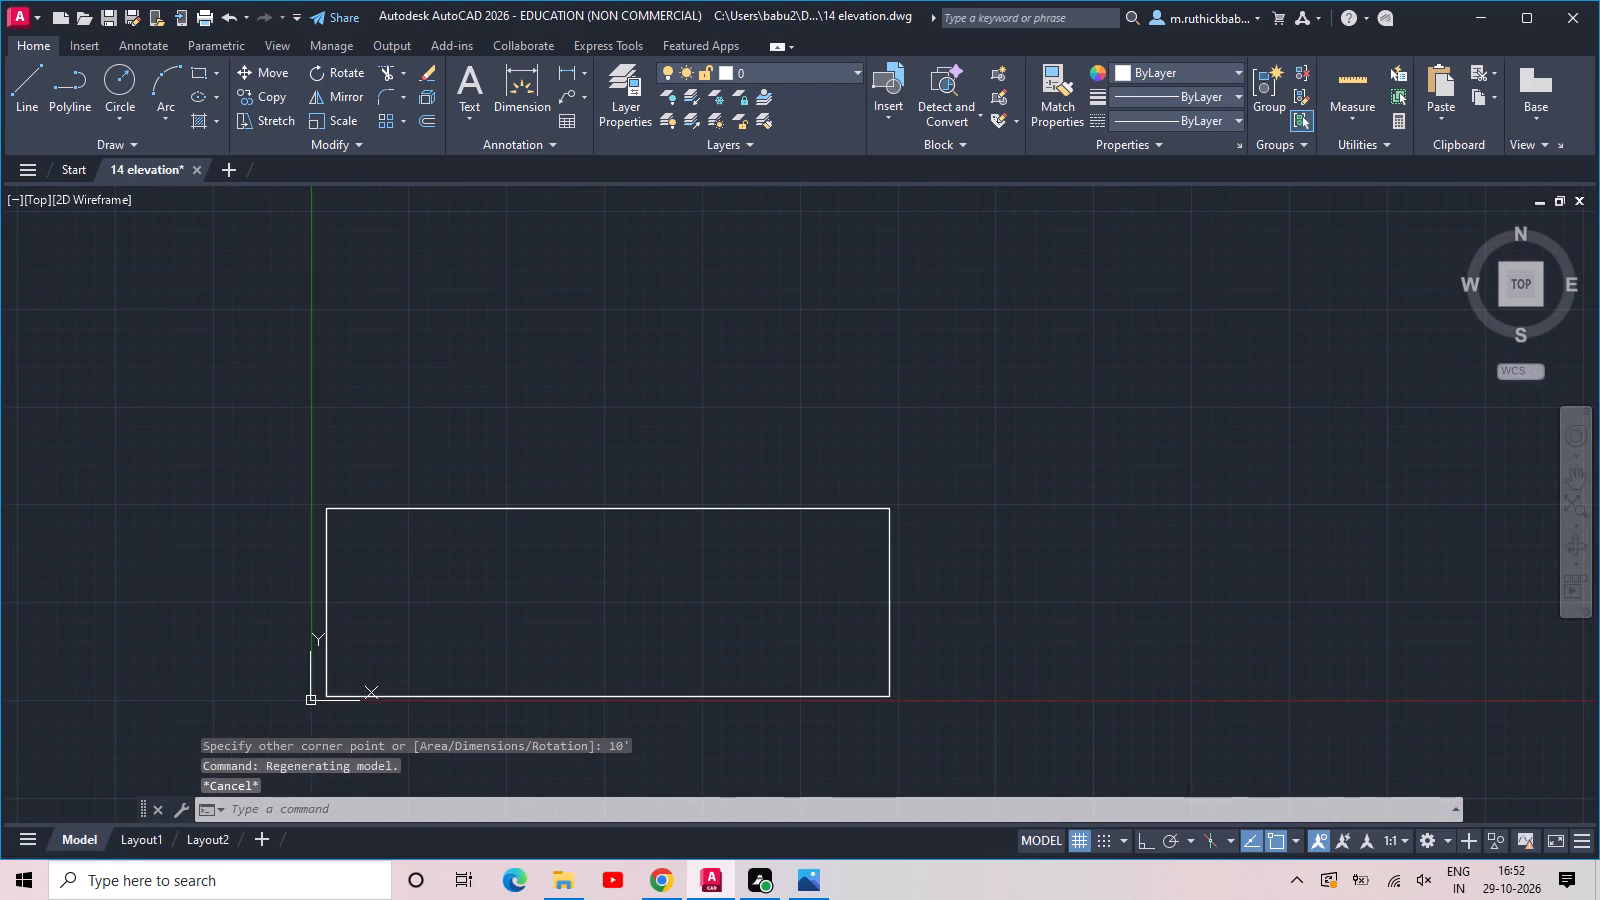
{"action": "key", "text": "ctrl+s"}
{"action": "key", "text": "ctrl+s"}
Move the UCS origin farther down and to the left, away from the rectangle's lower-left corner.
{"action": "middle_click_drag", "start_coordinate": [423, 572], "coordinate": [448, 534]}
{"action": "scroll", "coordinate": [362, 610], "scroll_direction": "up", "scroll_amount": 3}
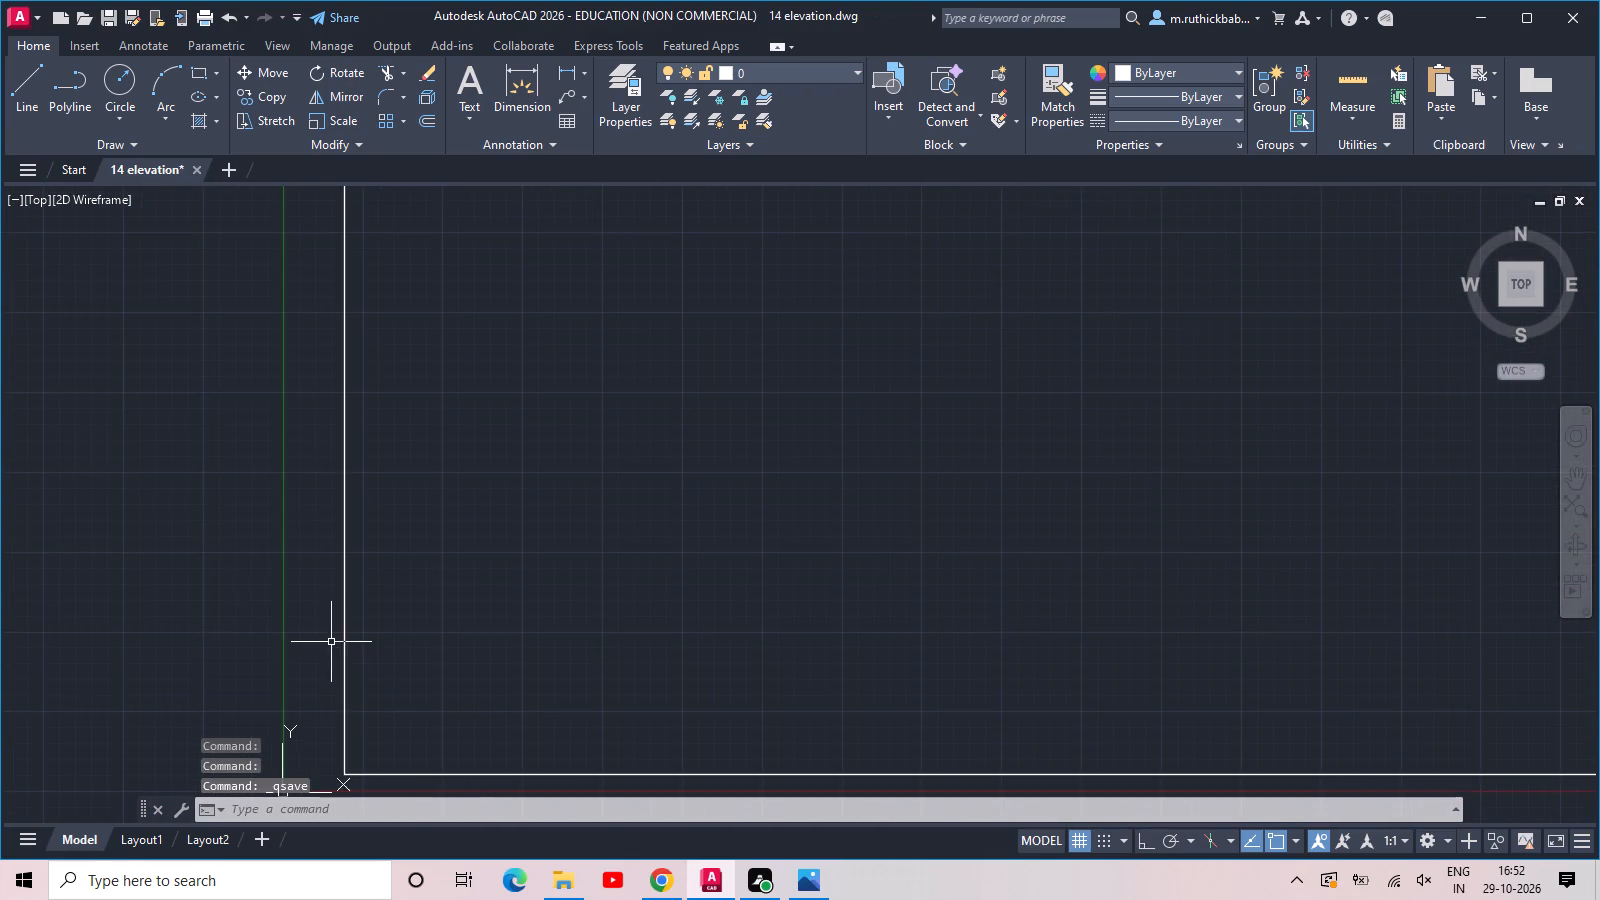
{"action": "scroll", "coordinate": [311, 647], "scroll_direction": "down", "scroll_amount": 1}
{"action": "middle_click_drag", "start_coordinate": [306, 696], "coordinate": [385, 571]}
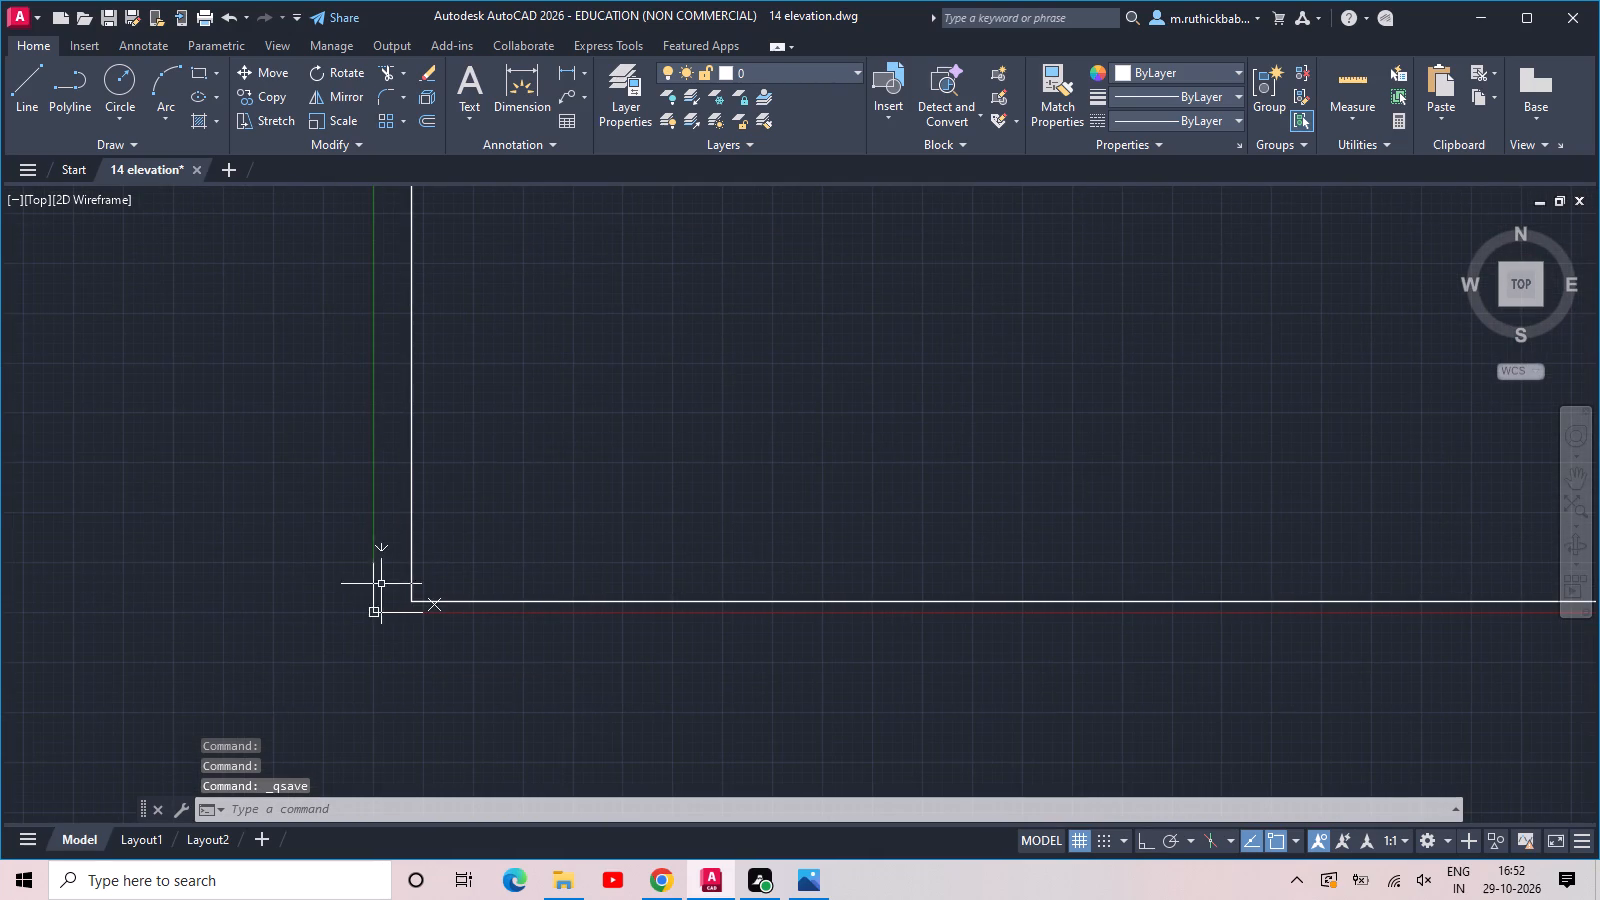
{"action": "left_click", "coordinate": [374, 597]}
{"action": "left_click", "coordinate": [375, 612]}
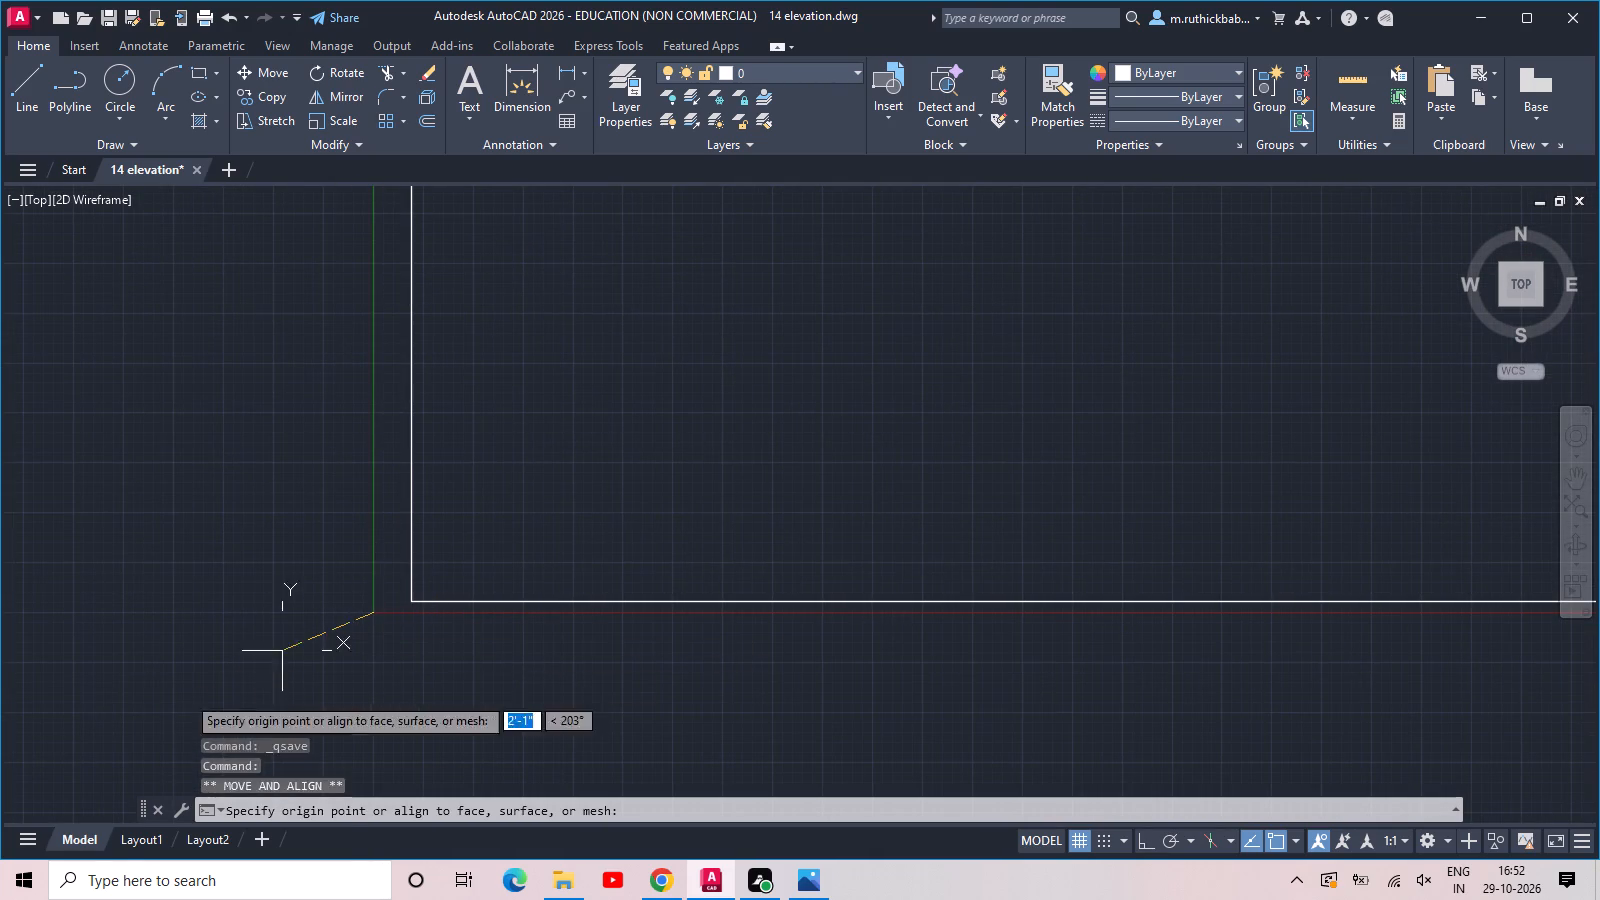
{"action": "left_click", "coordinate": [38, 753]}
Explode the 30' by 10' rectangle into separate lines.
{"action": "scroll", "coordinate": [363, 628], "scroll_direction": "down", "scroll_amount": 2}
{"action": "middle_click_drag", "start_coordinate": [516, 589], "coordinate": [360, 644]}
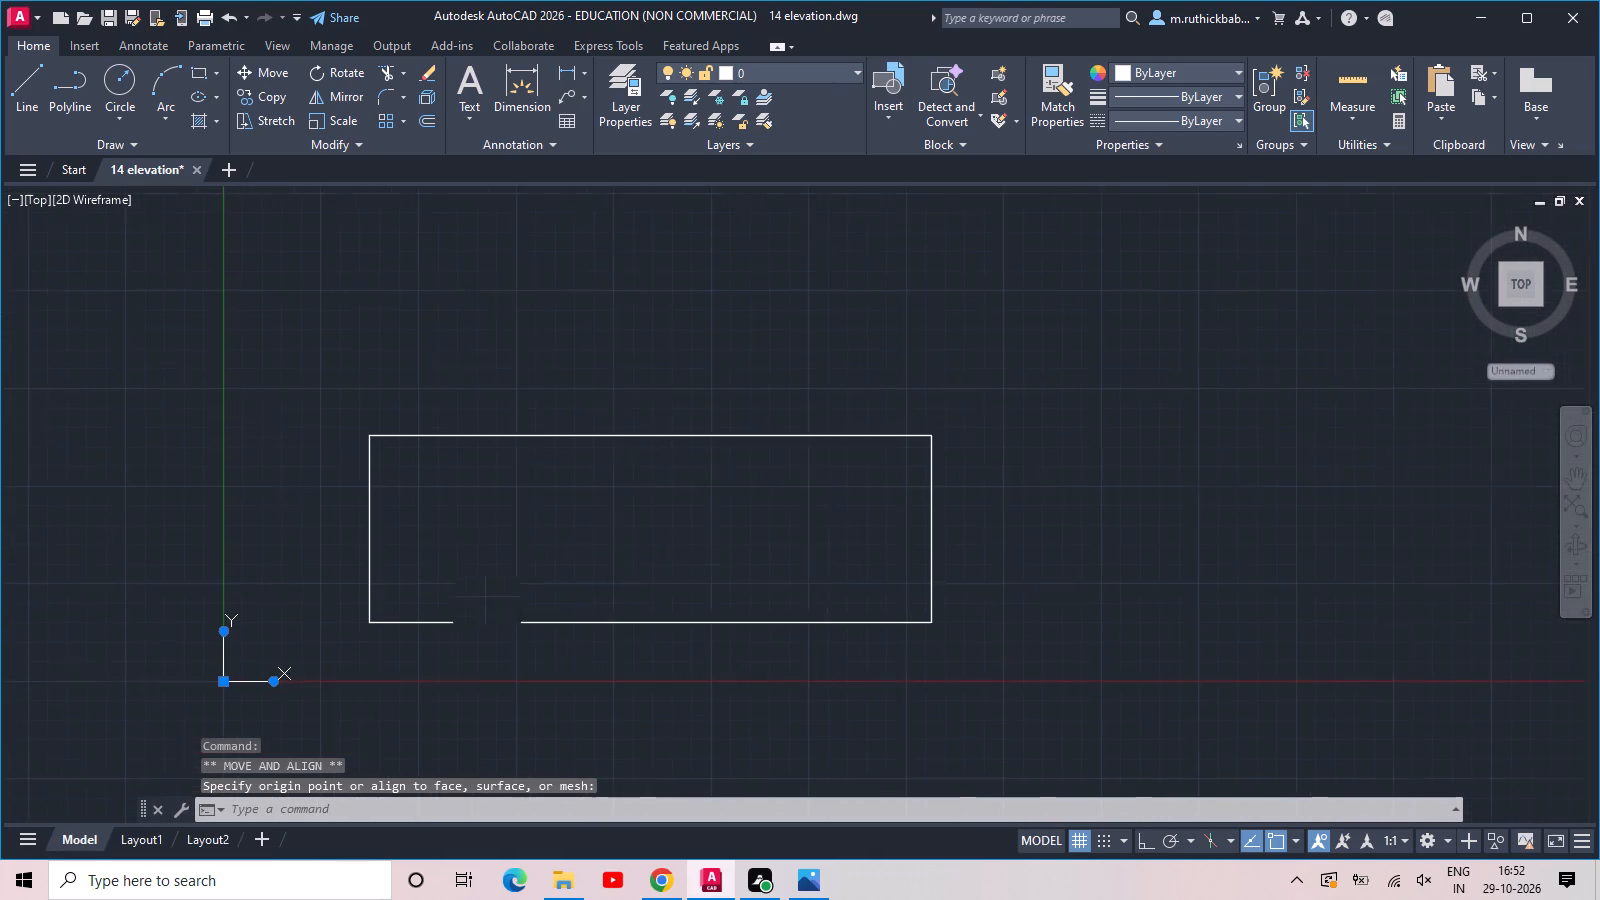
{"action": "middle_click_drag", "start_coordinate": [360, 644], "coordinate": [256, 675]}
{"action": "scroll", "coordinate": [253, 675], "scroll_direction": "down", "scroll_amount": 1}
{"action": "middle_click_drag", "start_coordinate": [272, 664], "coordinate": [313, 628]}
{"action": "scroll", "coordinate": [319, 619], "scroll_direction": "up", "scroll_amount": 1}
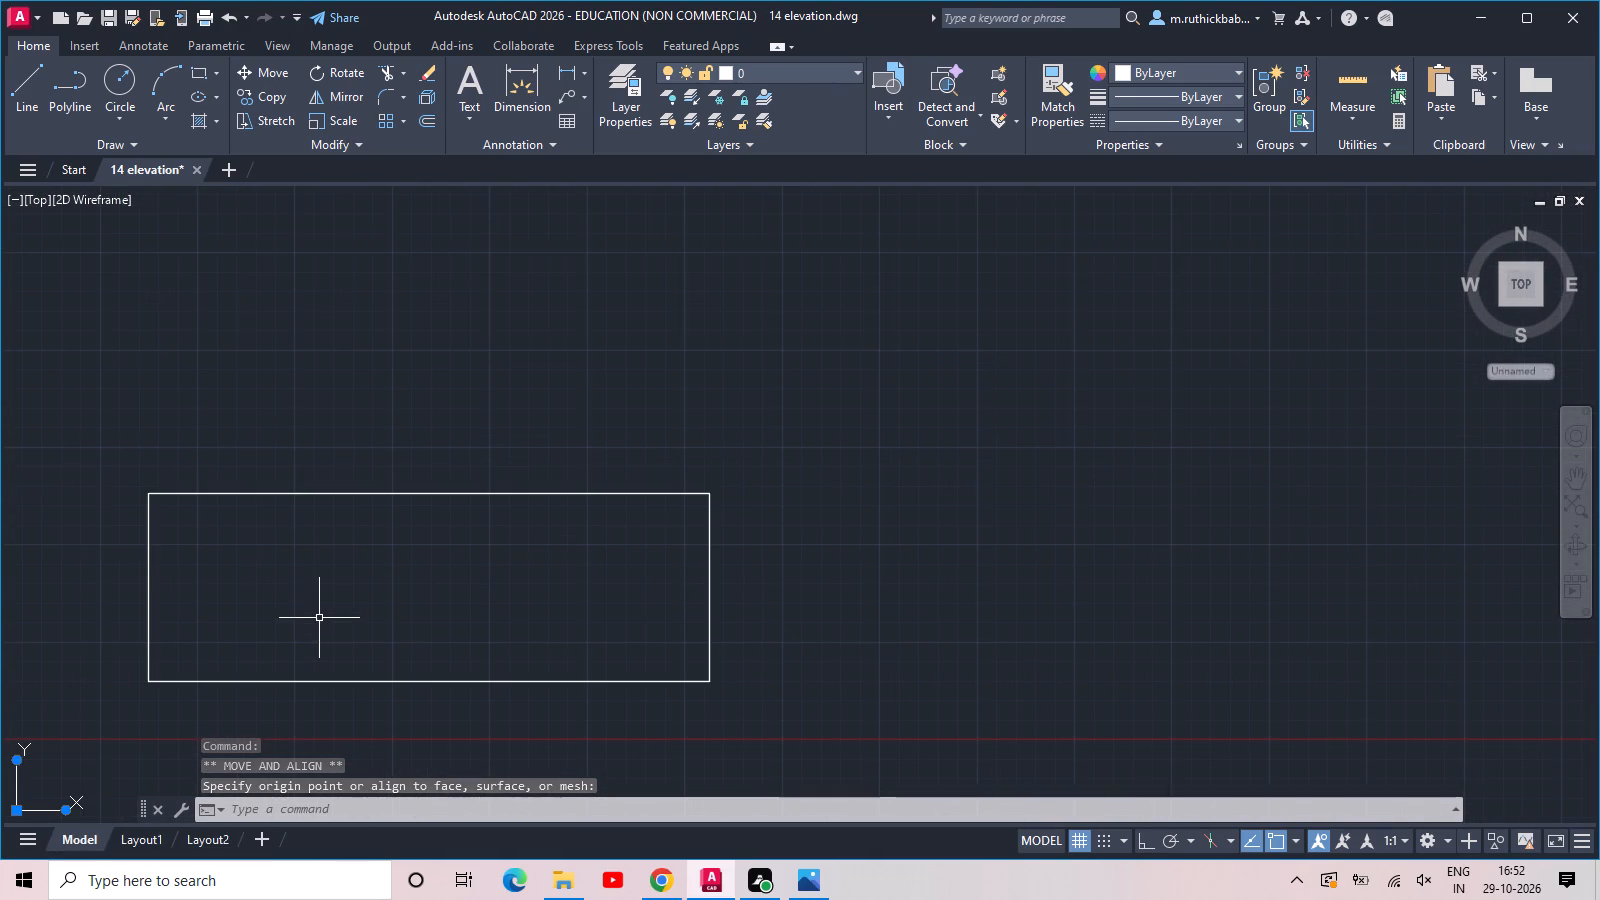
{"action": "left_click_drag", "start_coordinate": [498, 713], "coordinate": [499, 692]}
{"action": "left_click", "coordinate": [315, 529]}
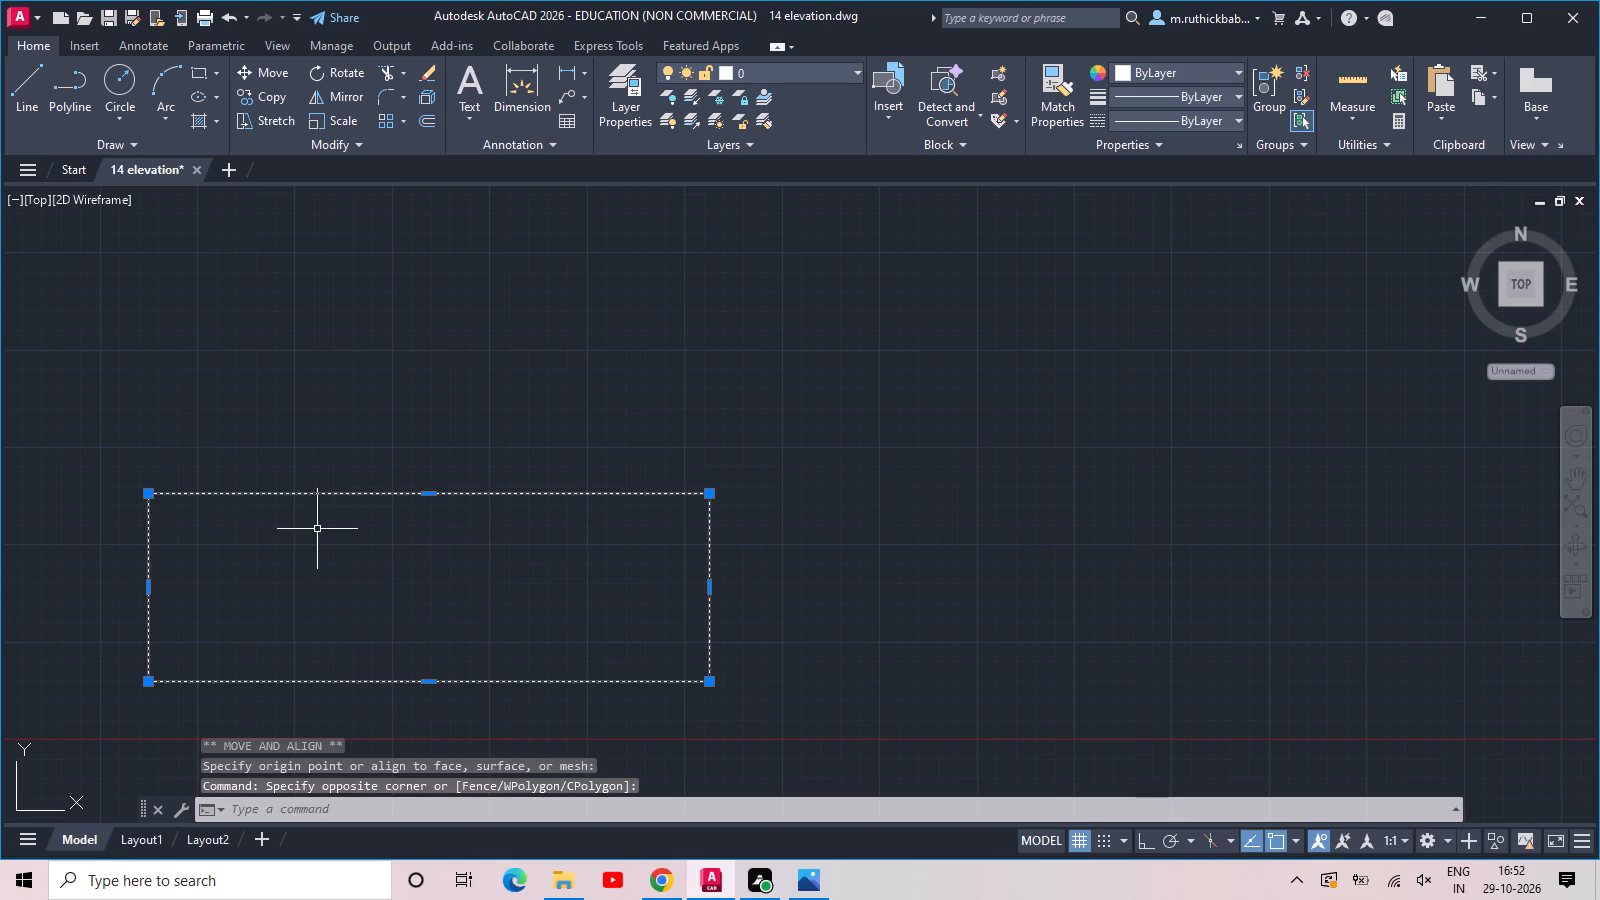
{"action": "type", "text": "x"}
{"action": "key", "text": "space"}
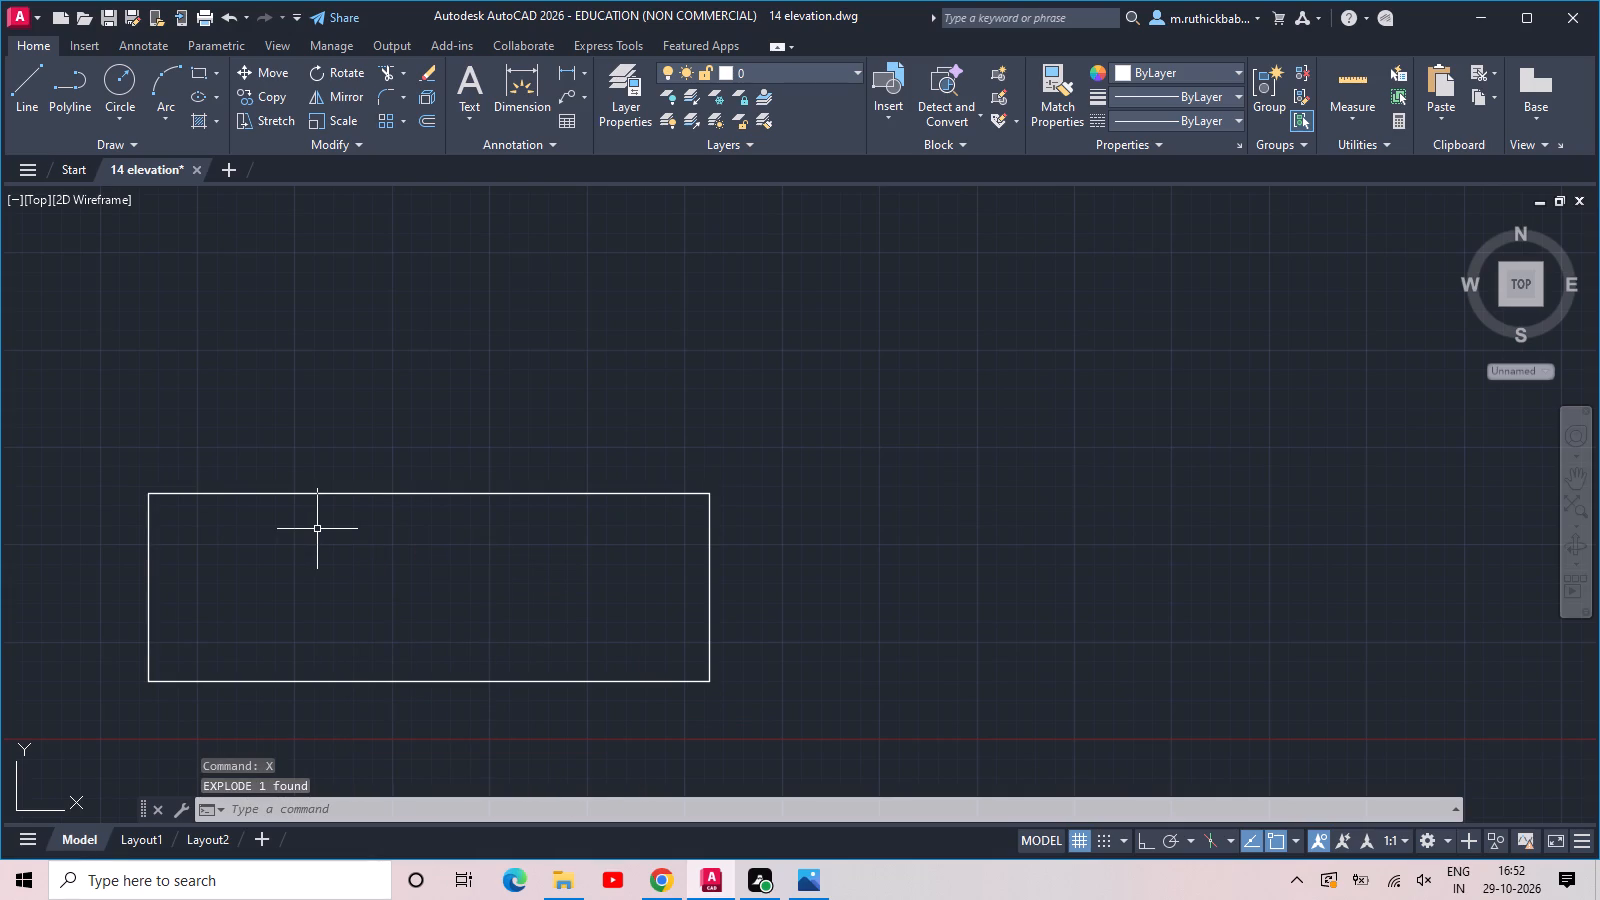
Offset each of the rectangle's four edges inward by 12 inches.
{"action": "type", "text": "off"}
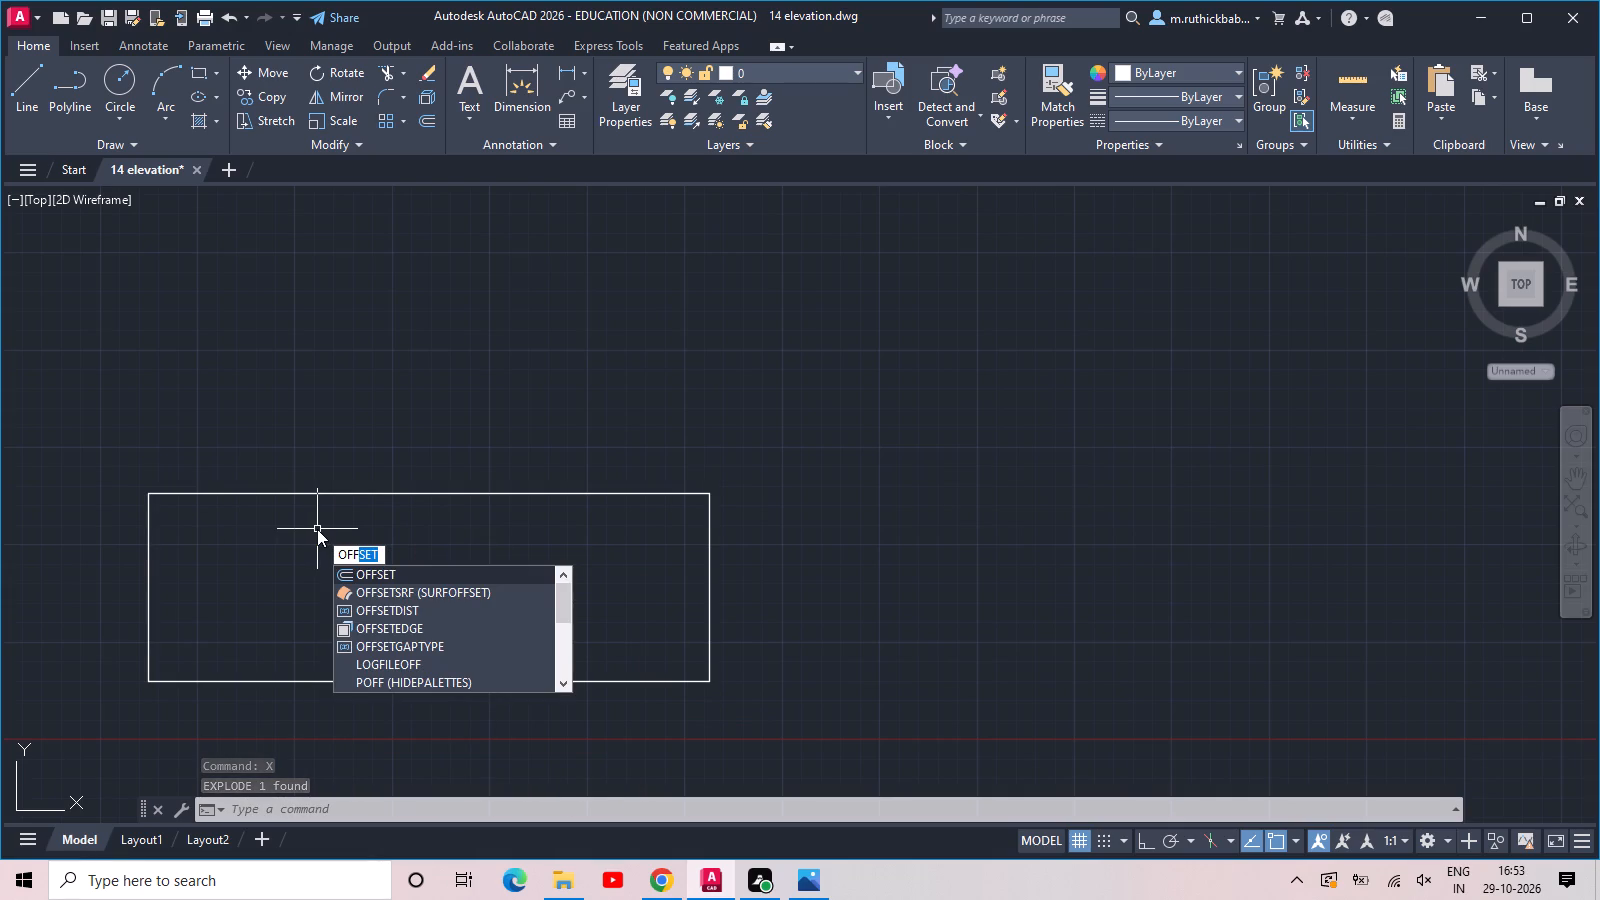
{"action": "key", "text": "space"}
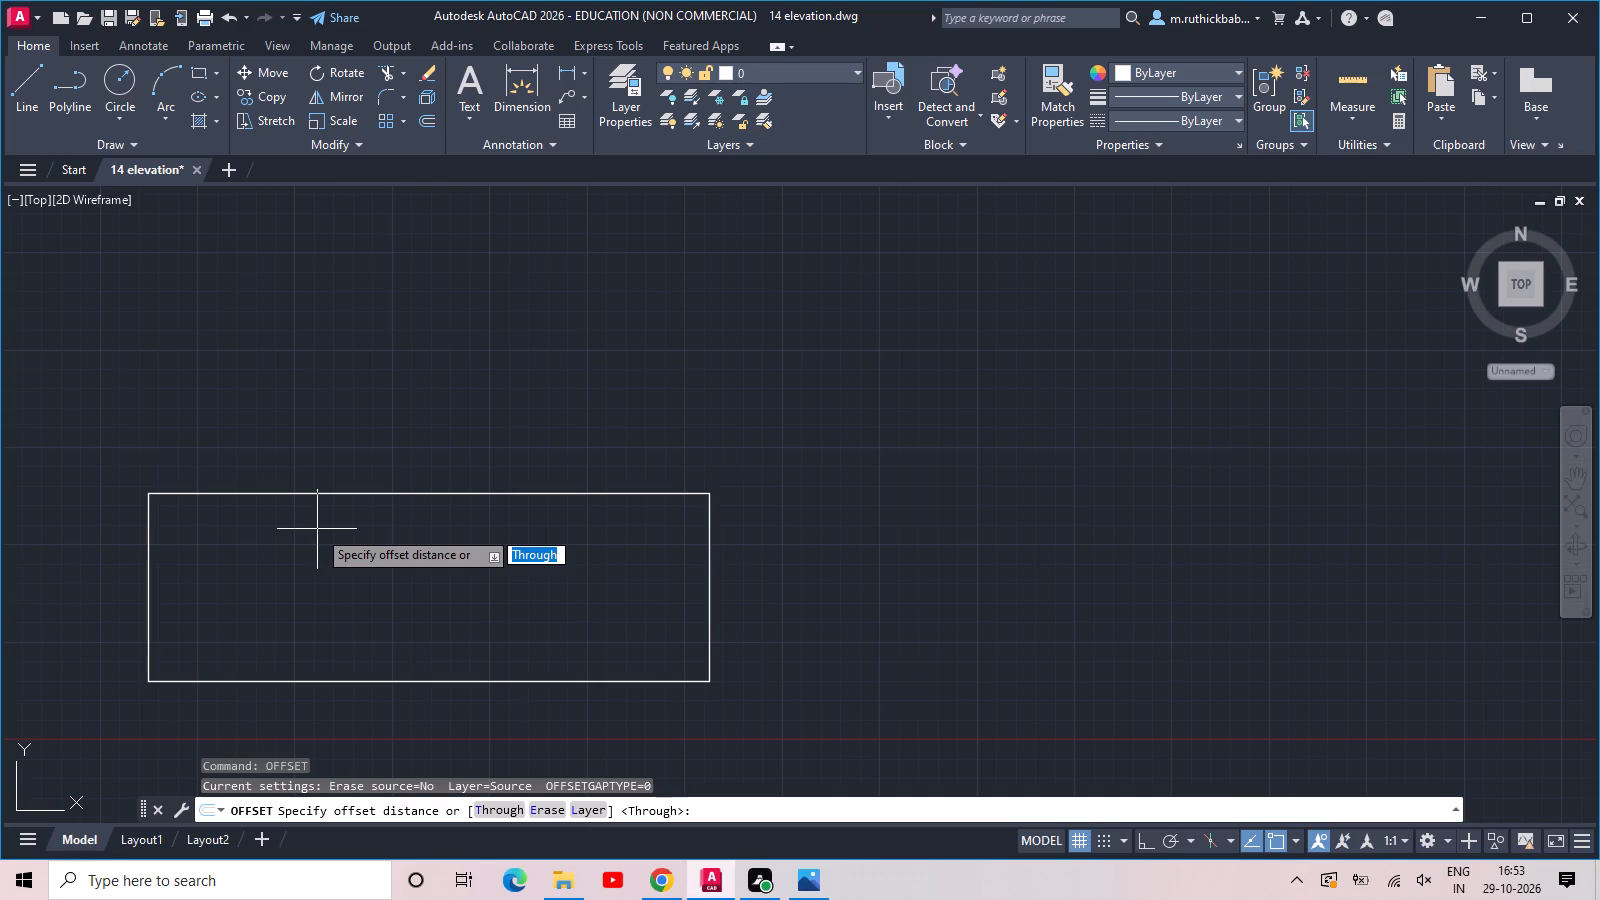
{"action": "type", "text": "12"}
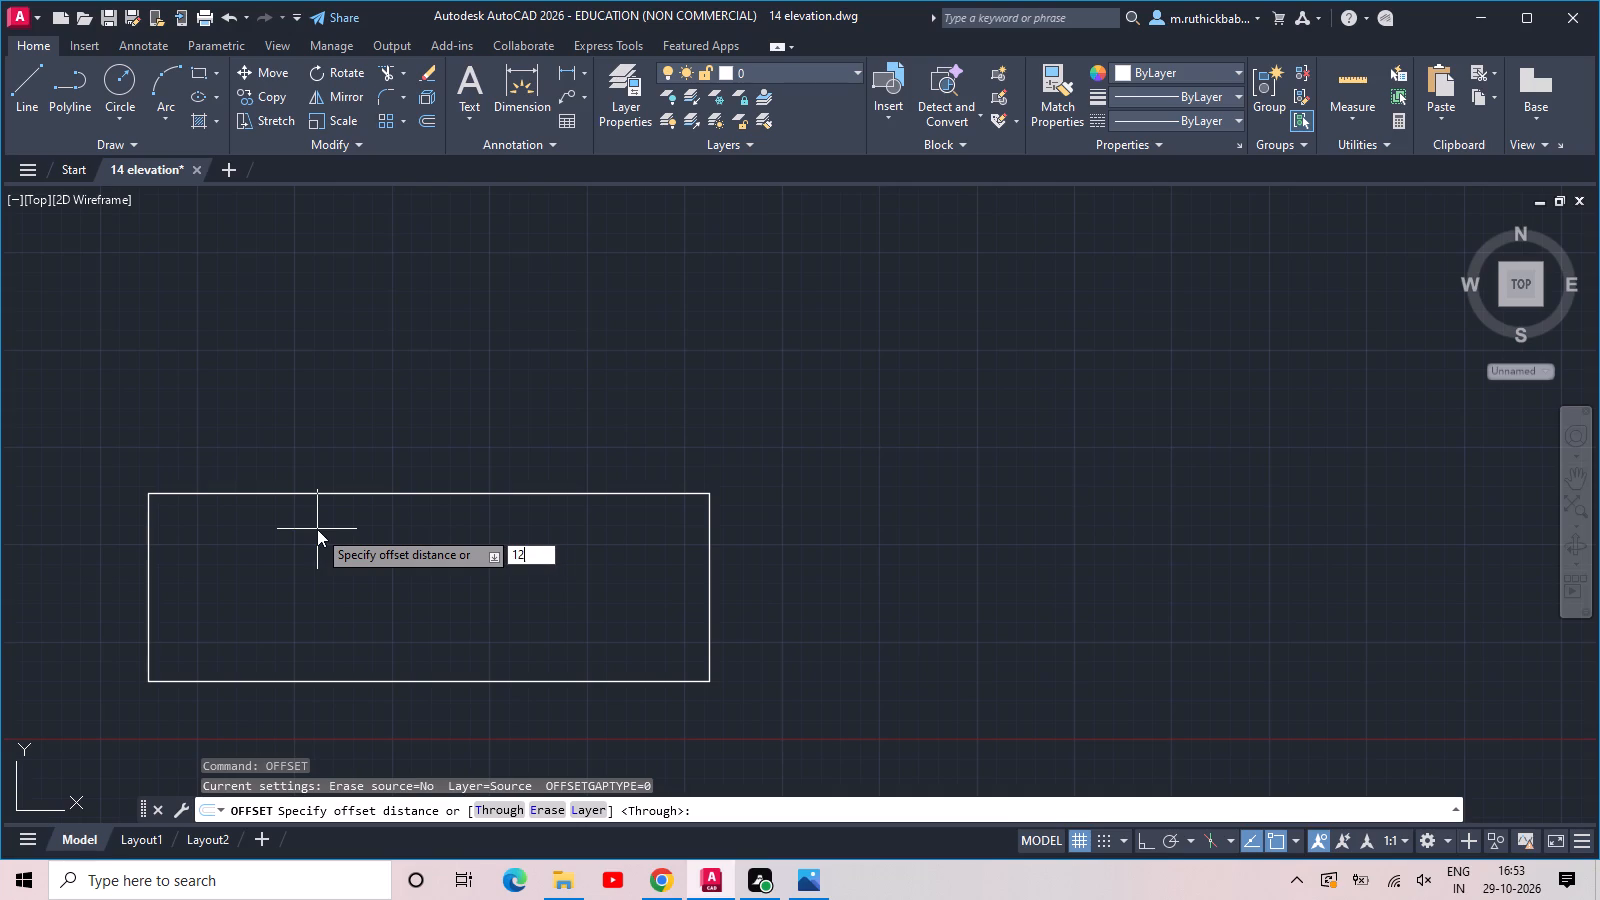
{"action": "key", "text": "space"}
{"action": "left_click", "coordinate": [708, 570]}
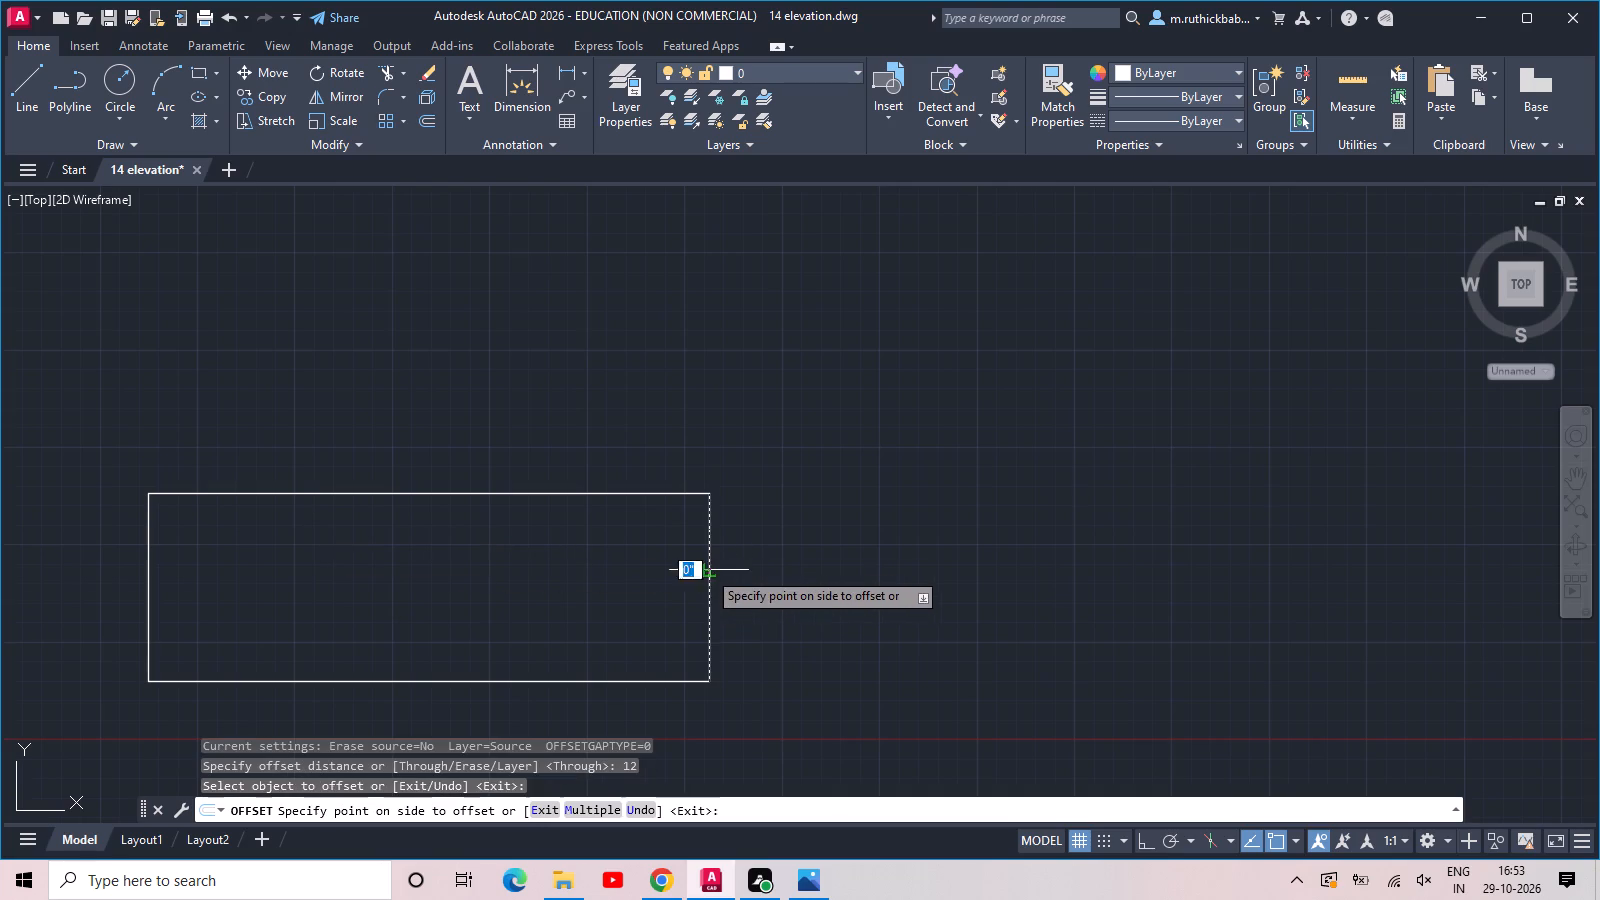
{"action": "left_click", "coordinate": [543, 596]}
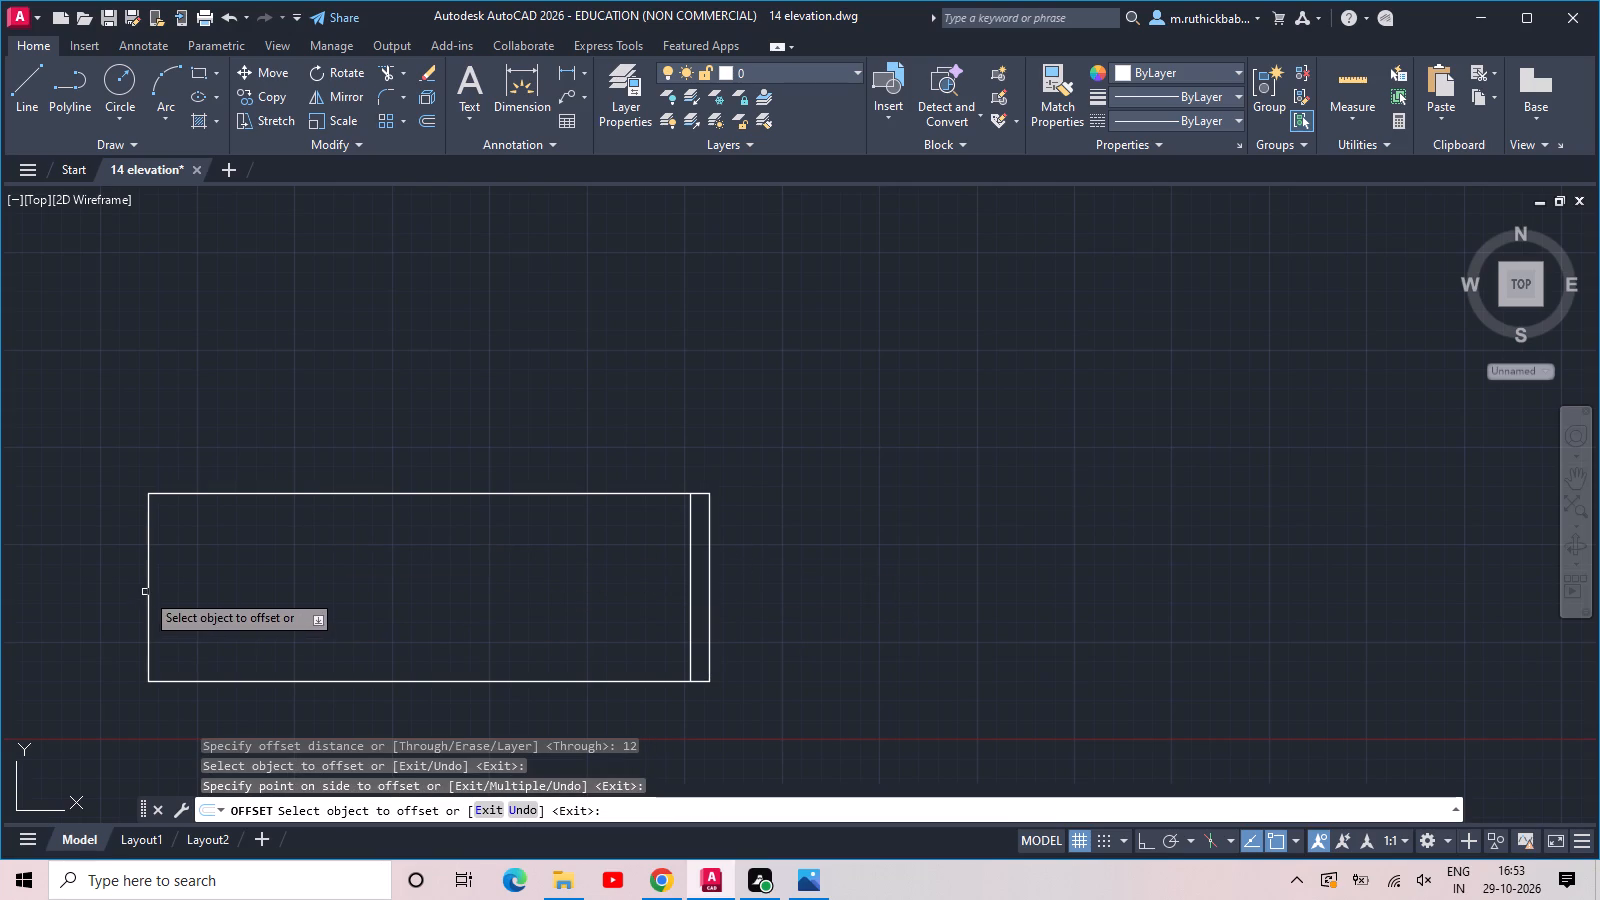
{"action": "left_click", "coordinate": [145, 592]}
{"action": "left_click", "coordinate": [265, 597]}
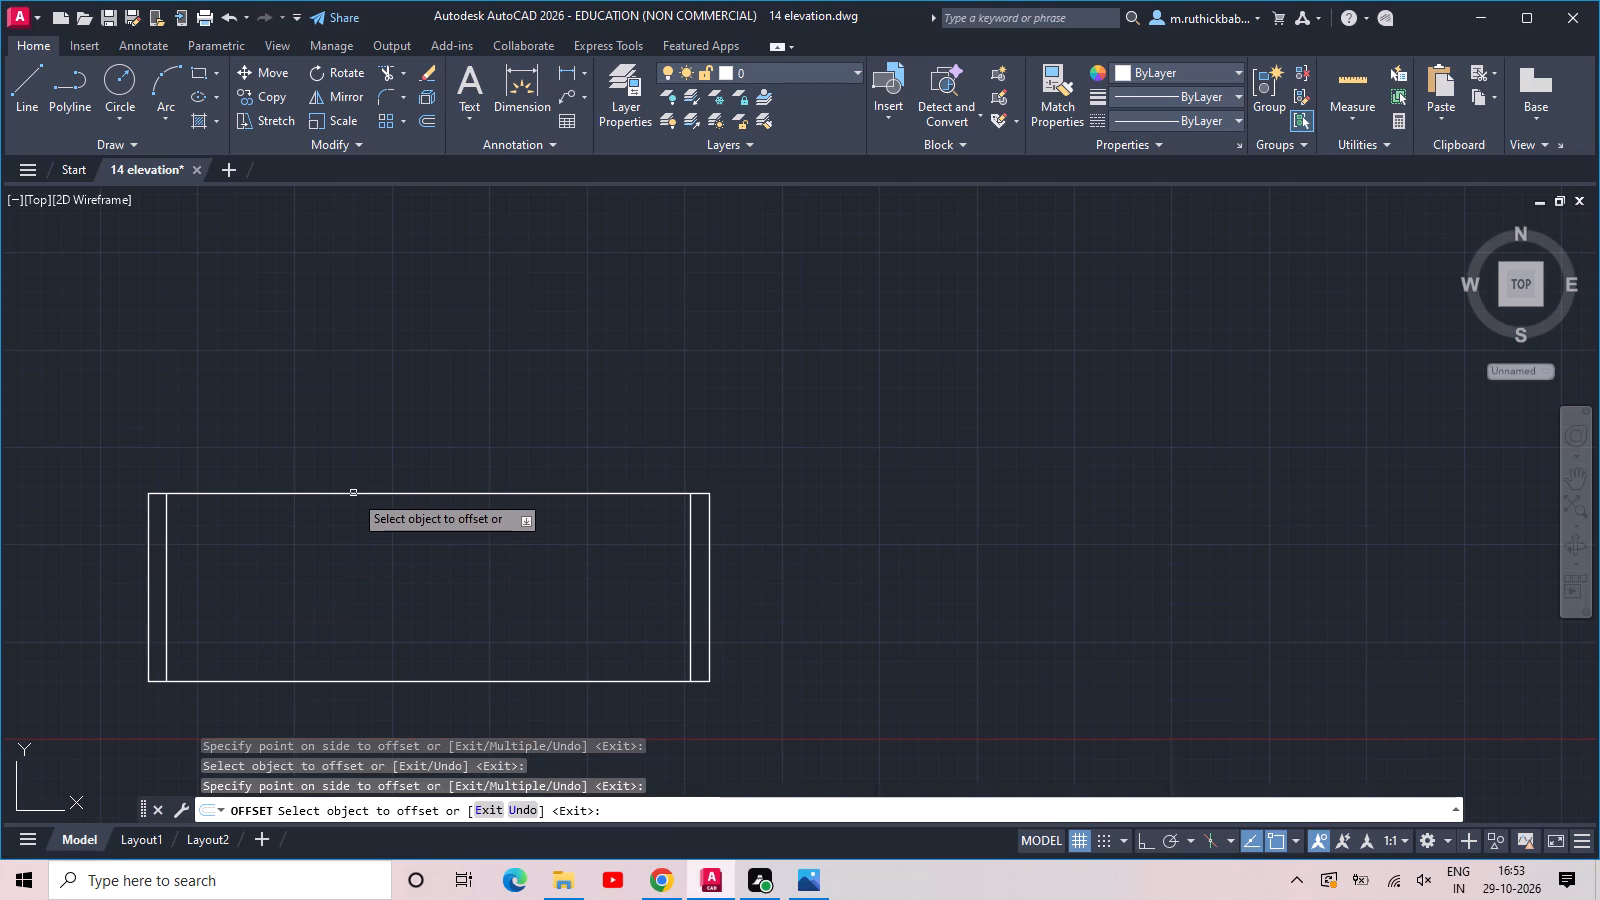
{"action": "left_click", "coordinate": [353, 493]}
{"action": "left_click", "coordinate": [344, 549]}
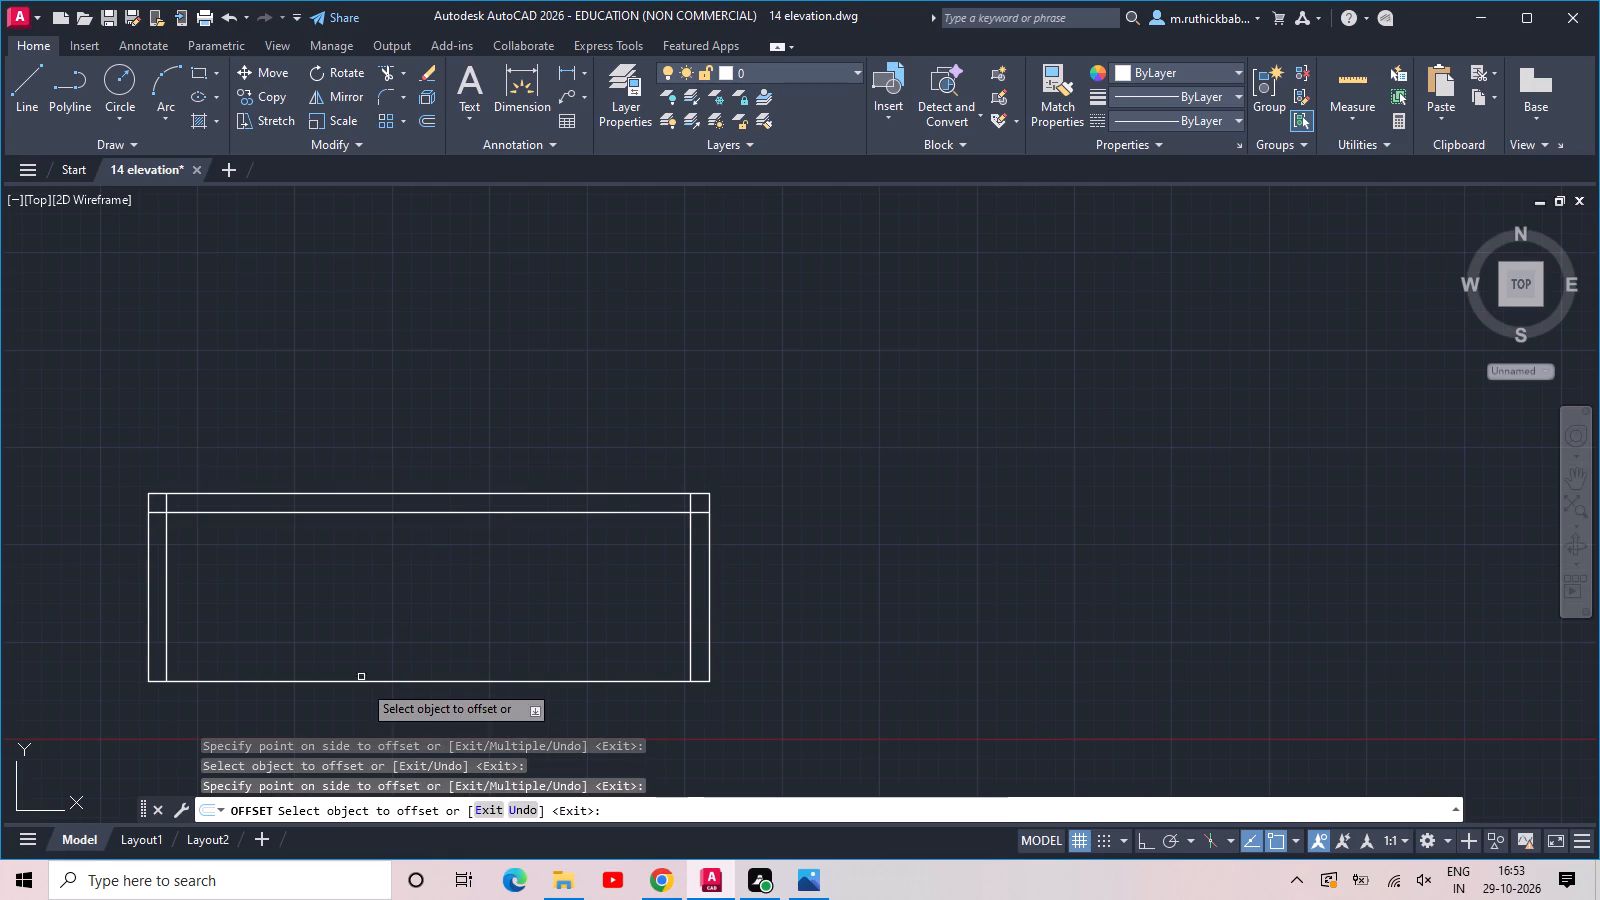
{"action": "left_click", "coordinate": [369, 682]}
{"action": "left_click", "coordinate": [369, 646]}
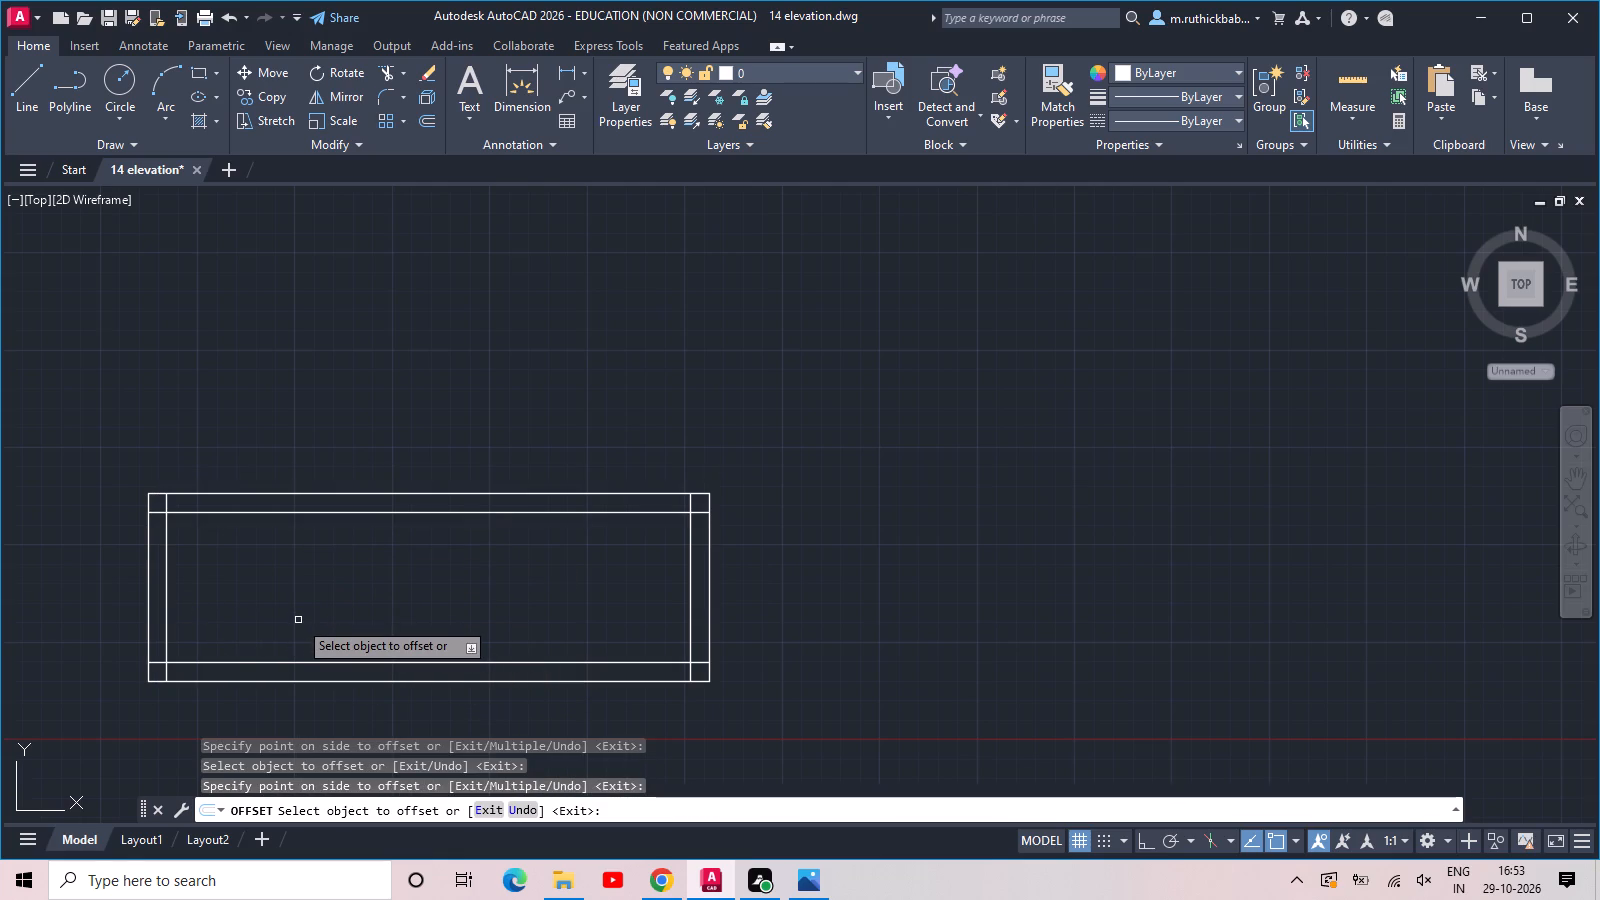
{"action": "key", "text": "space"}
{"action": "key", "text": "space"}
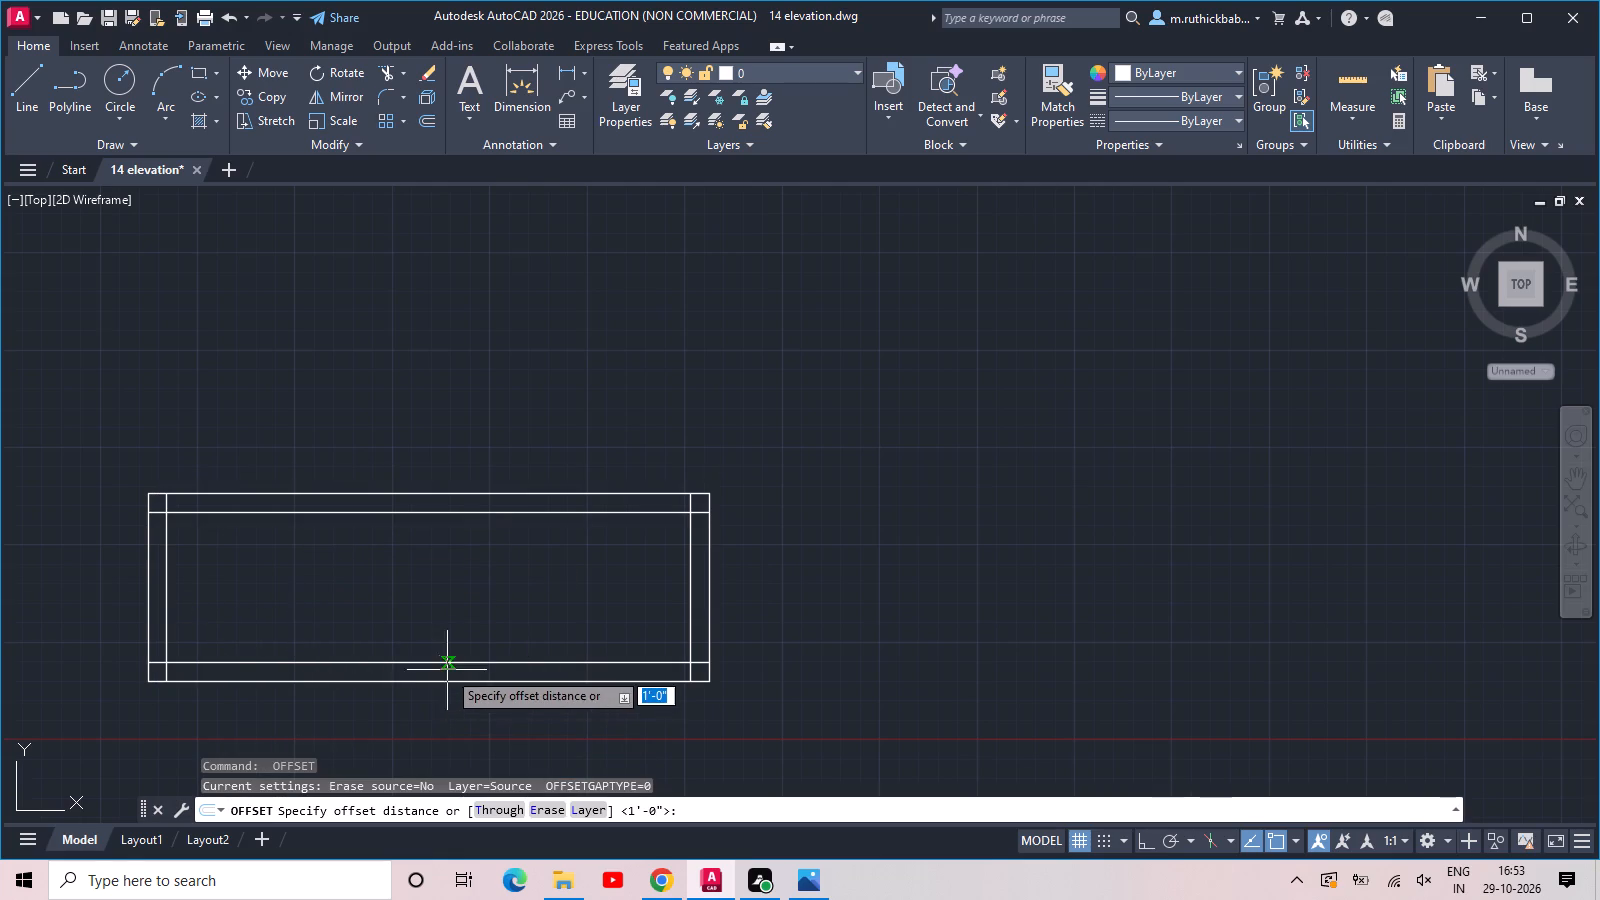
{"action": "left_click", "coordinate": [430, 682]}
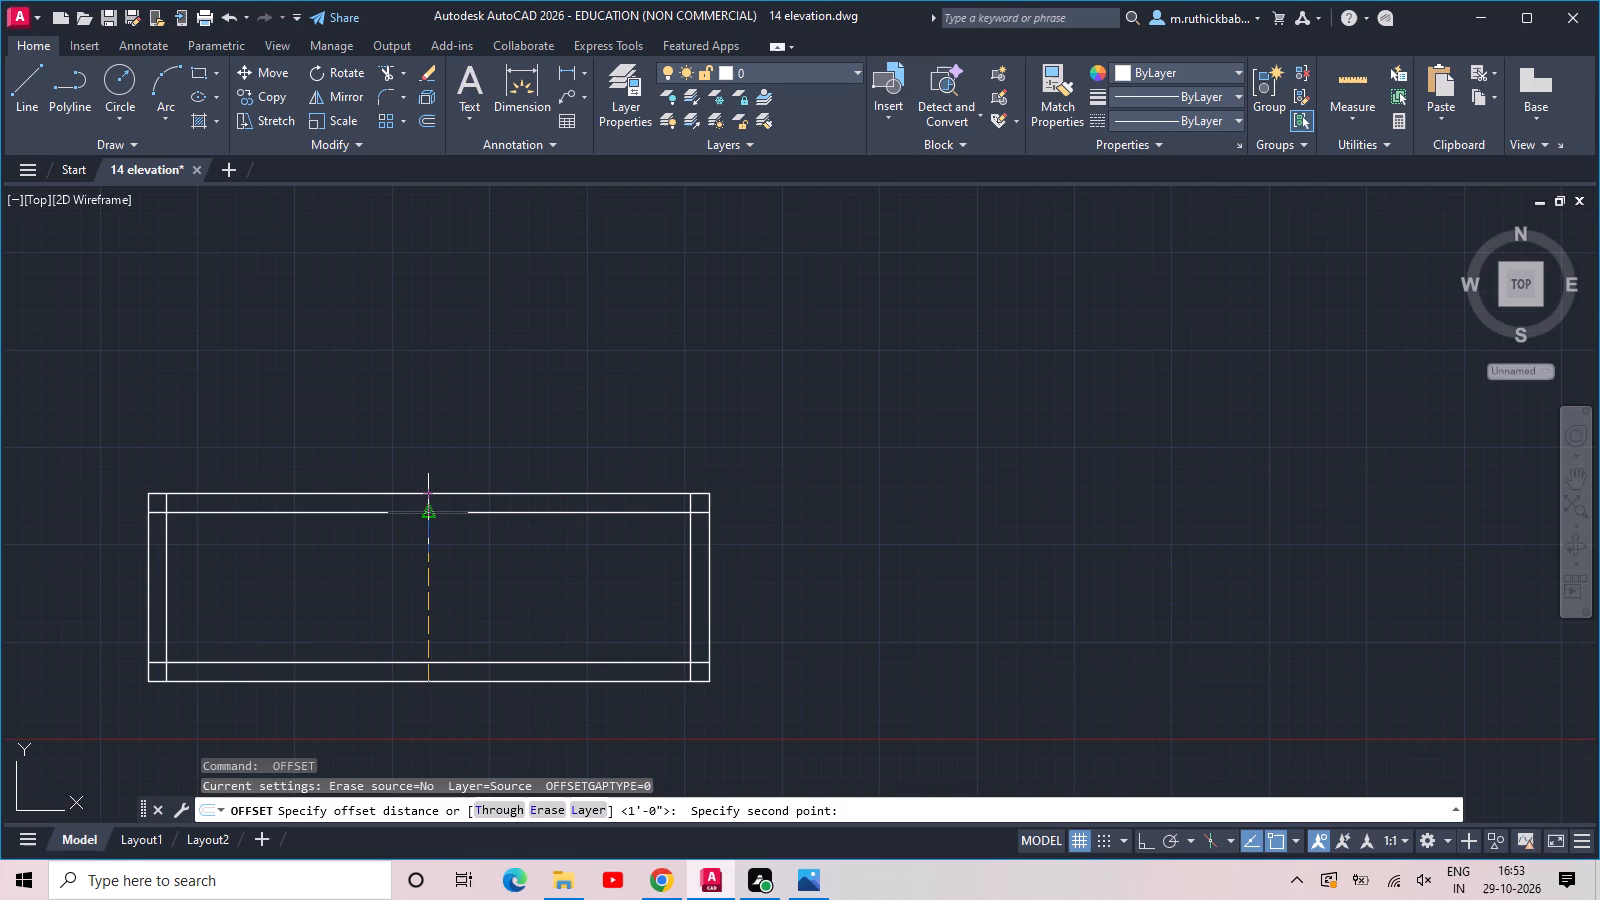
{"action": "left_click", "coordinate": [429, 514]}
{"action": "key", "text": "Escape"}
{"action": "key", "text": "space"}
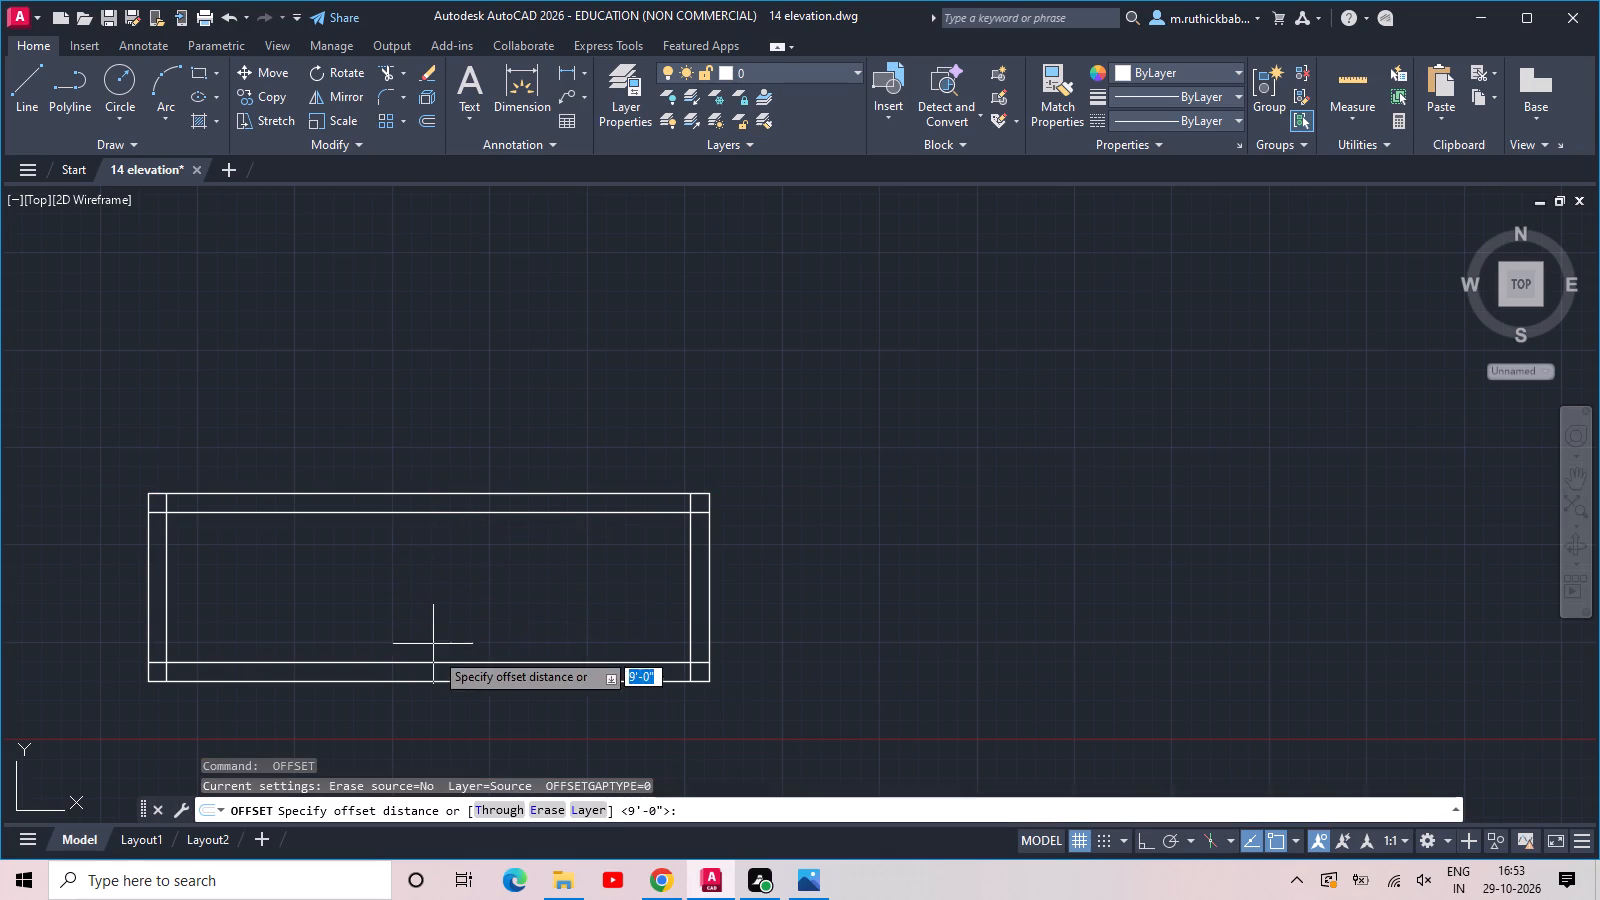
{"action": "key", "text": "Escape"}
Draw a vertical center line from the midpoint of the outer bottom edge up to the inner top line.
{"action": "type", "text": "l"}
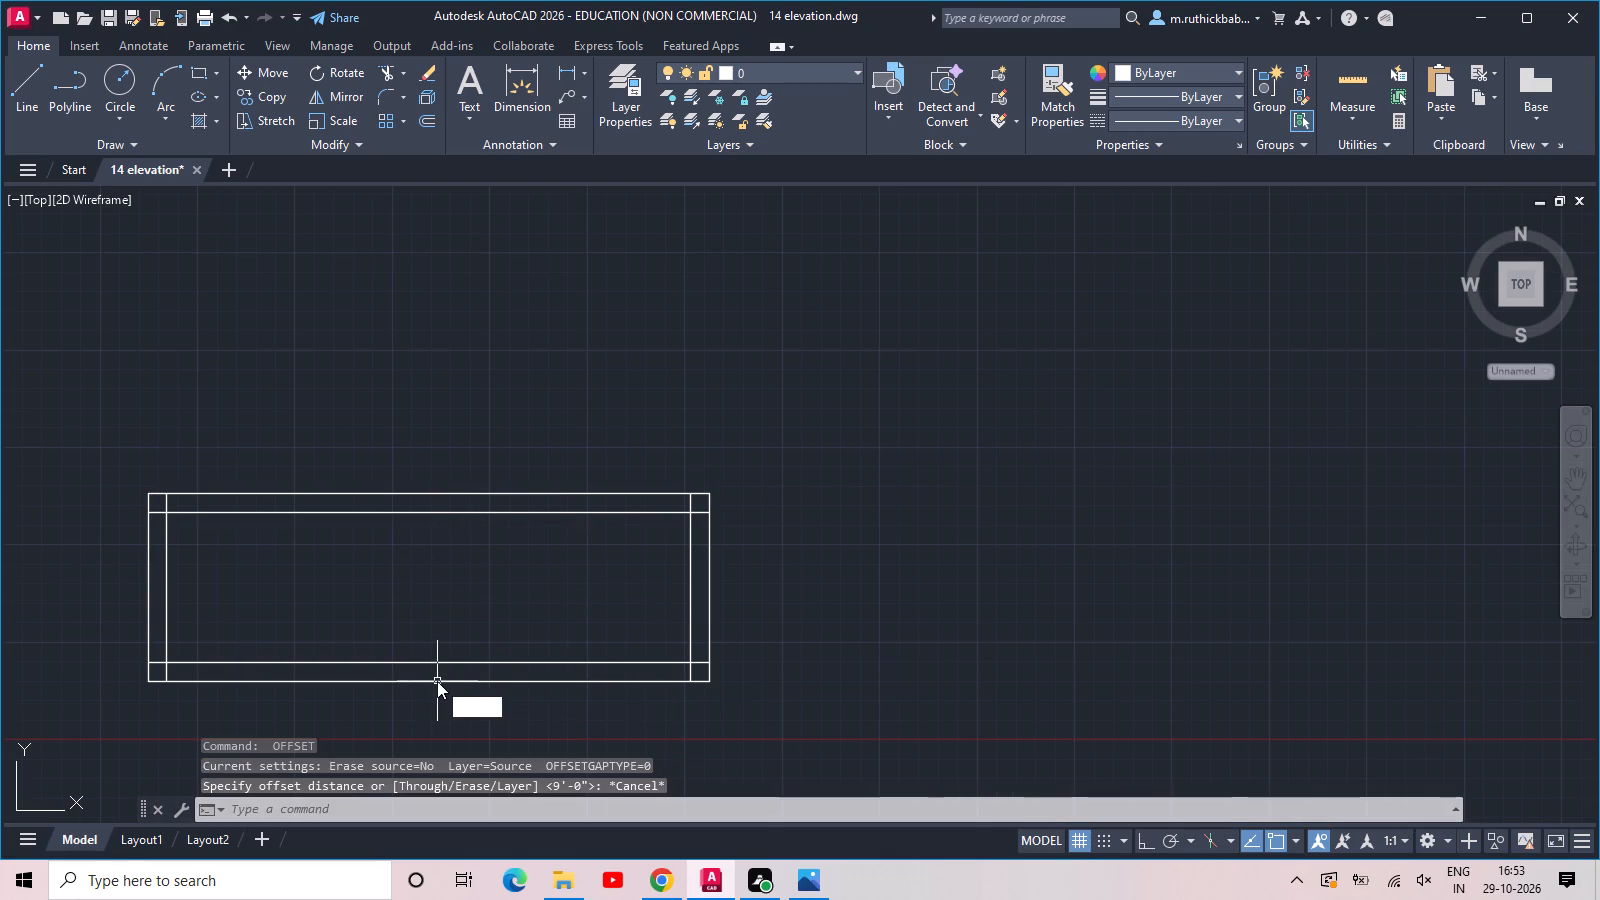
{"action": "key", "text": "space"}
{"action": "left_click", "coordinate": [428, 683]}
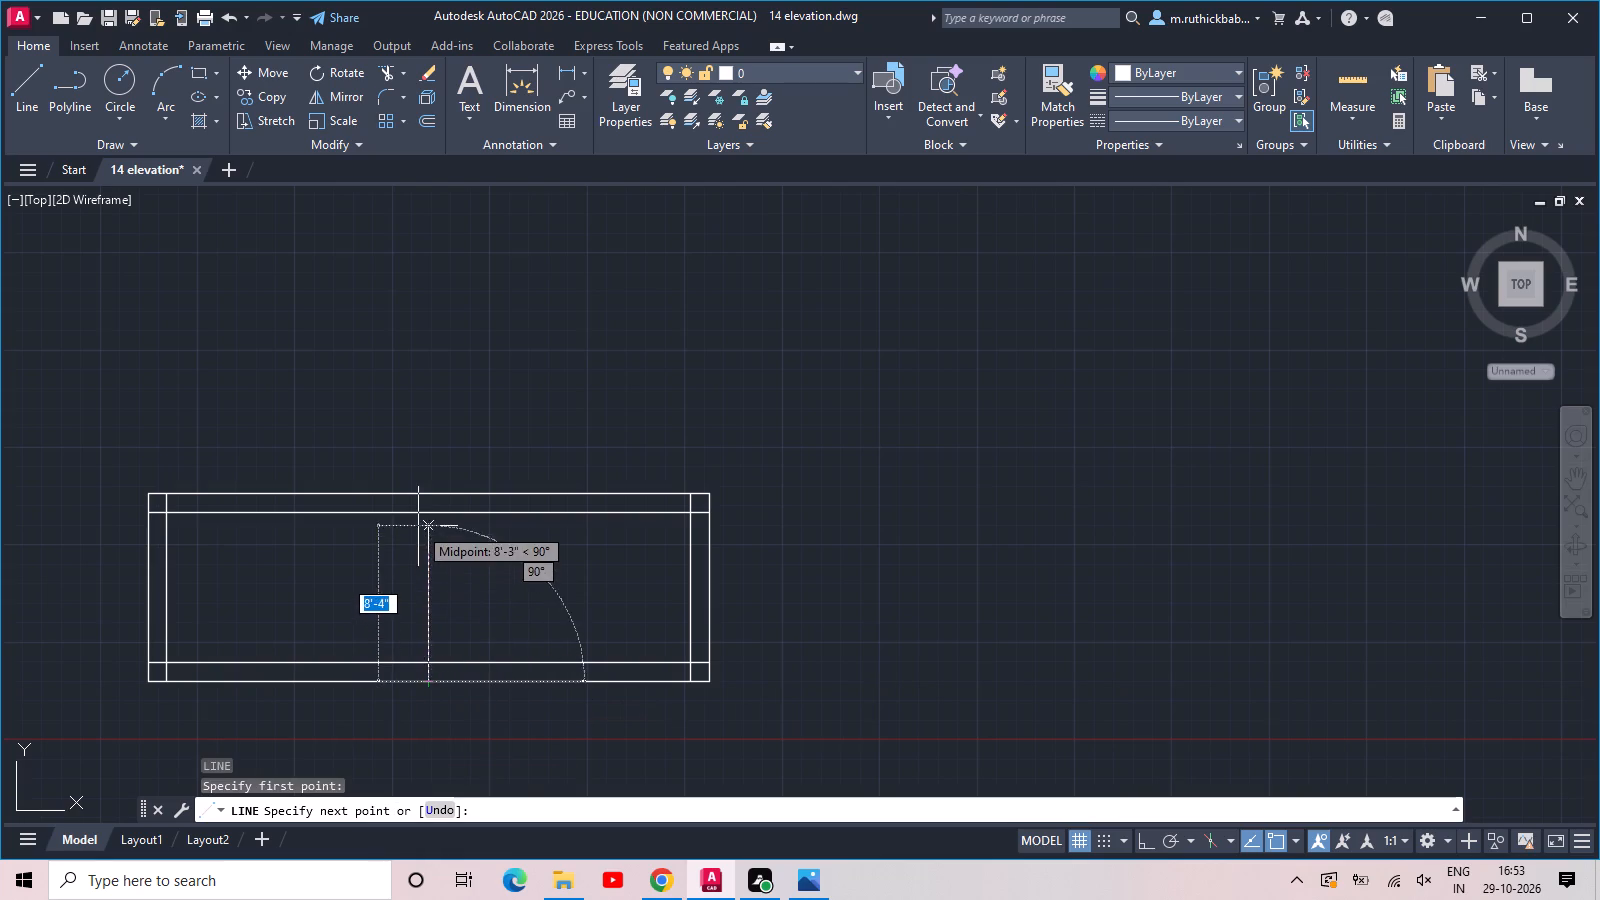
{"action": "left_click", "coordinate": [428, 516]}
{"action": "key", "text": "Escape"}
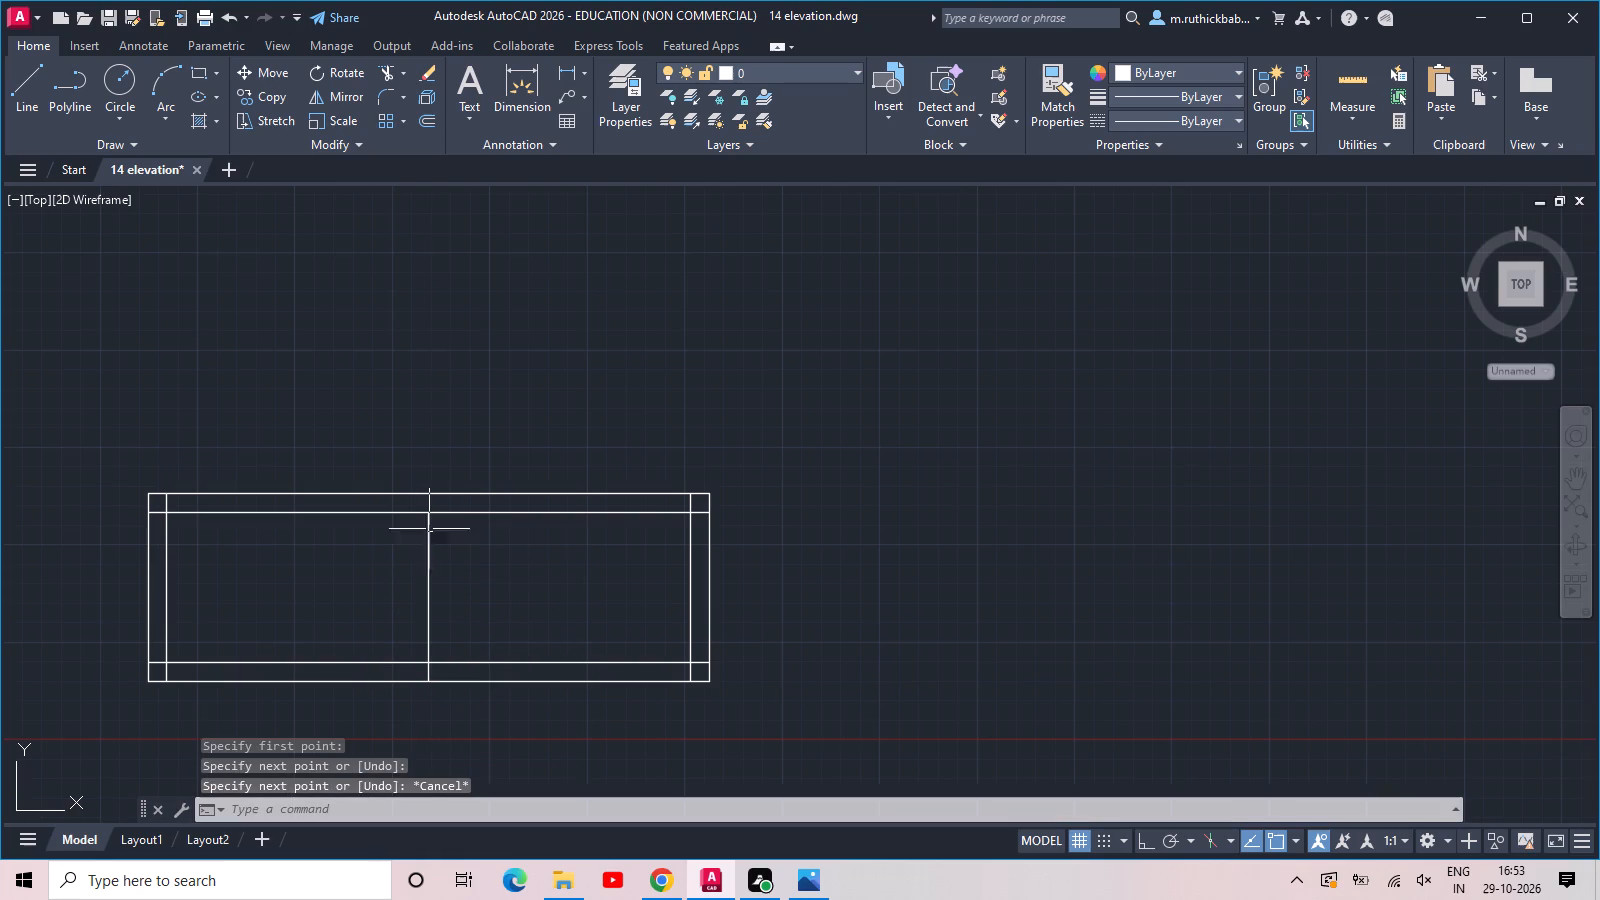
Offset the vertical center line by 12 inches to both its left and right sides.
{"action": "type", "text": "off"}
{"action": "key", "text": "space"}
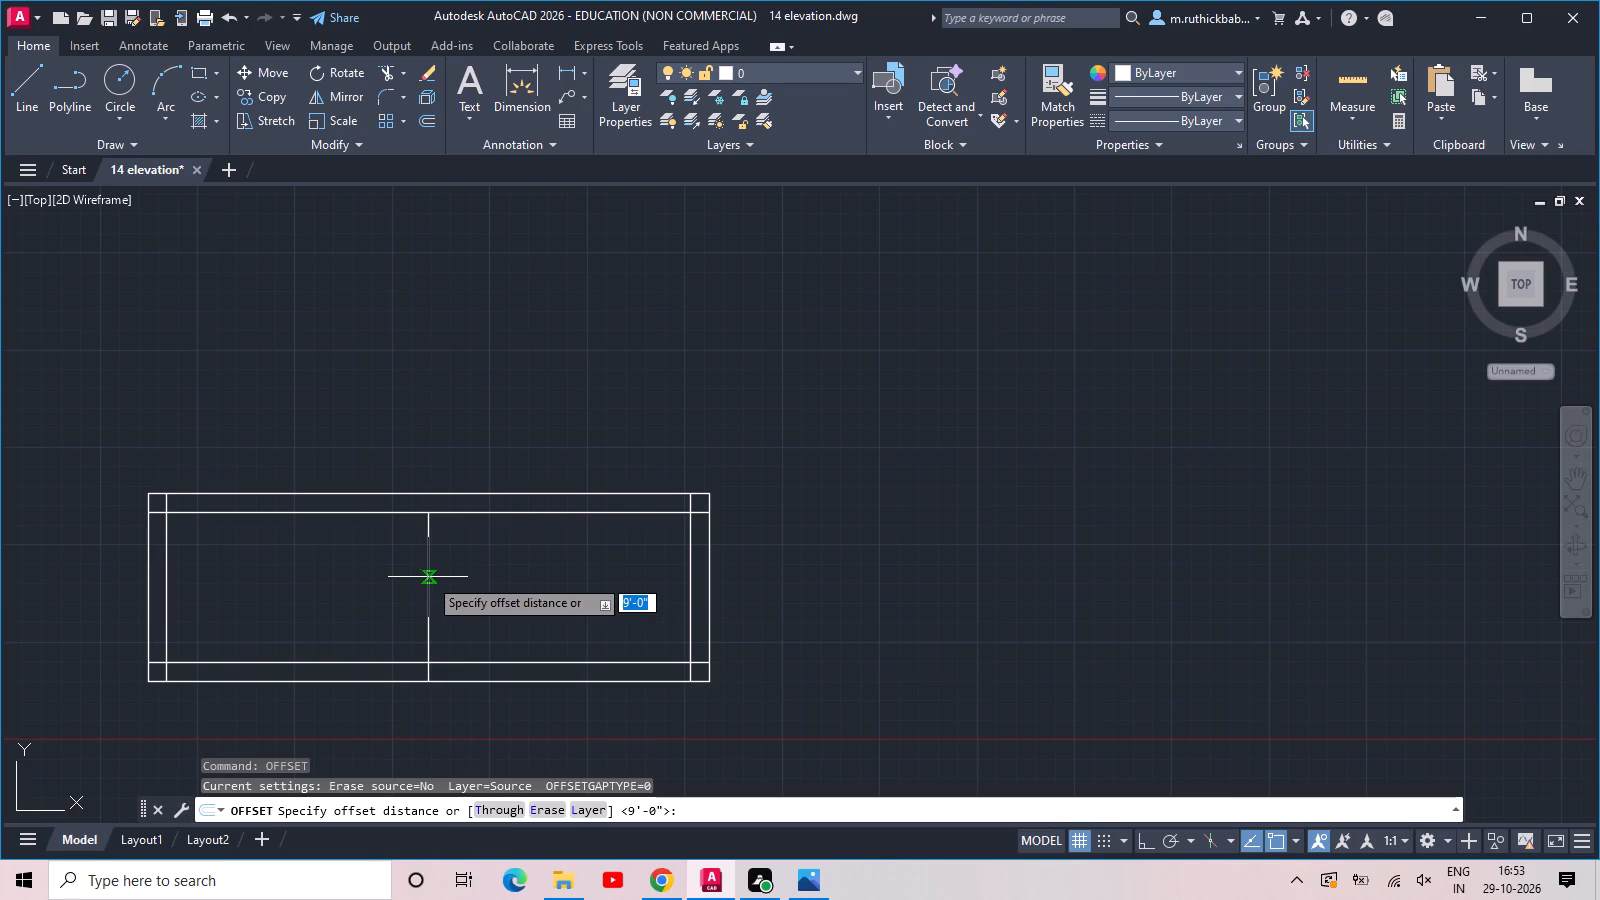
{"action": "type", "text": "12"}
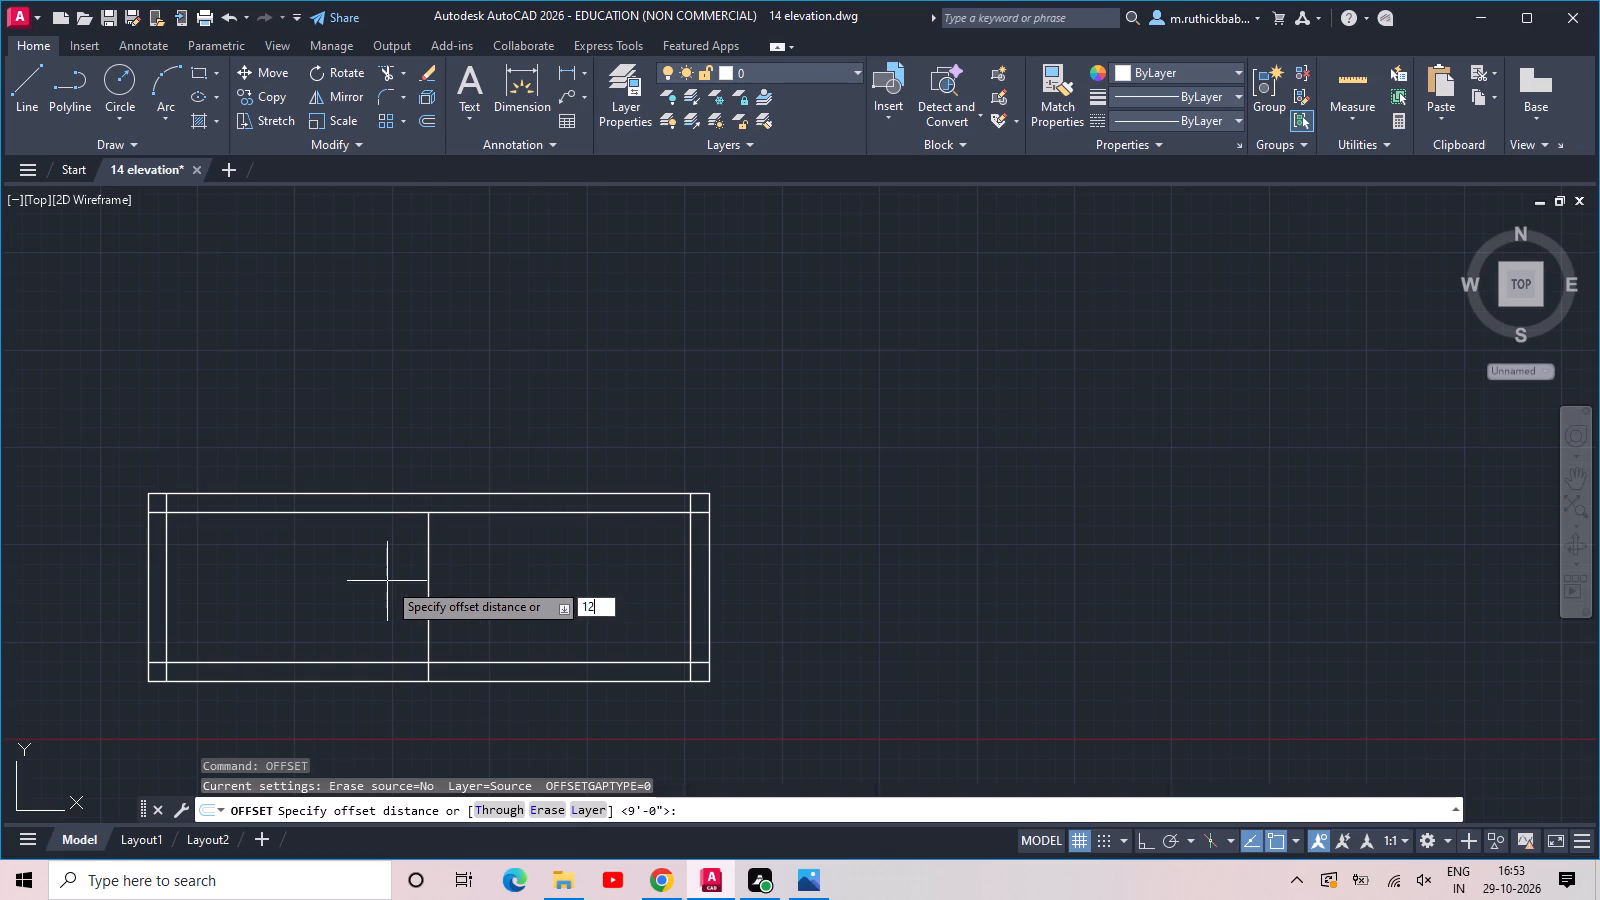
{"action": "key", "text": "space"}
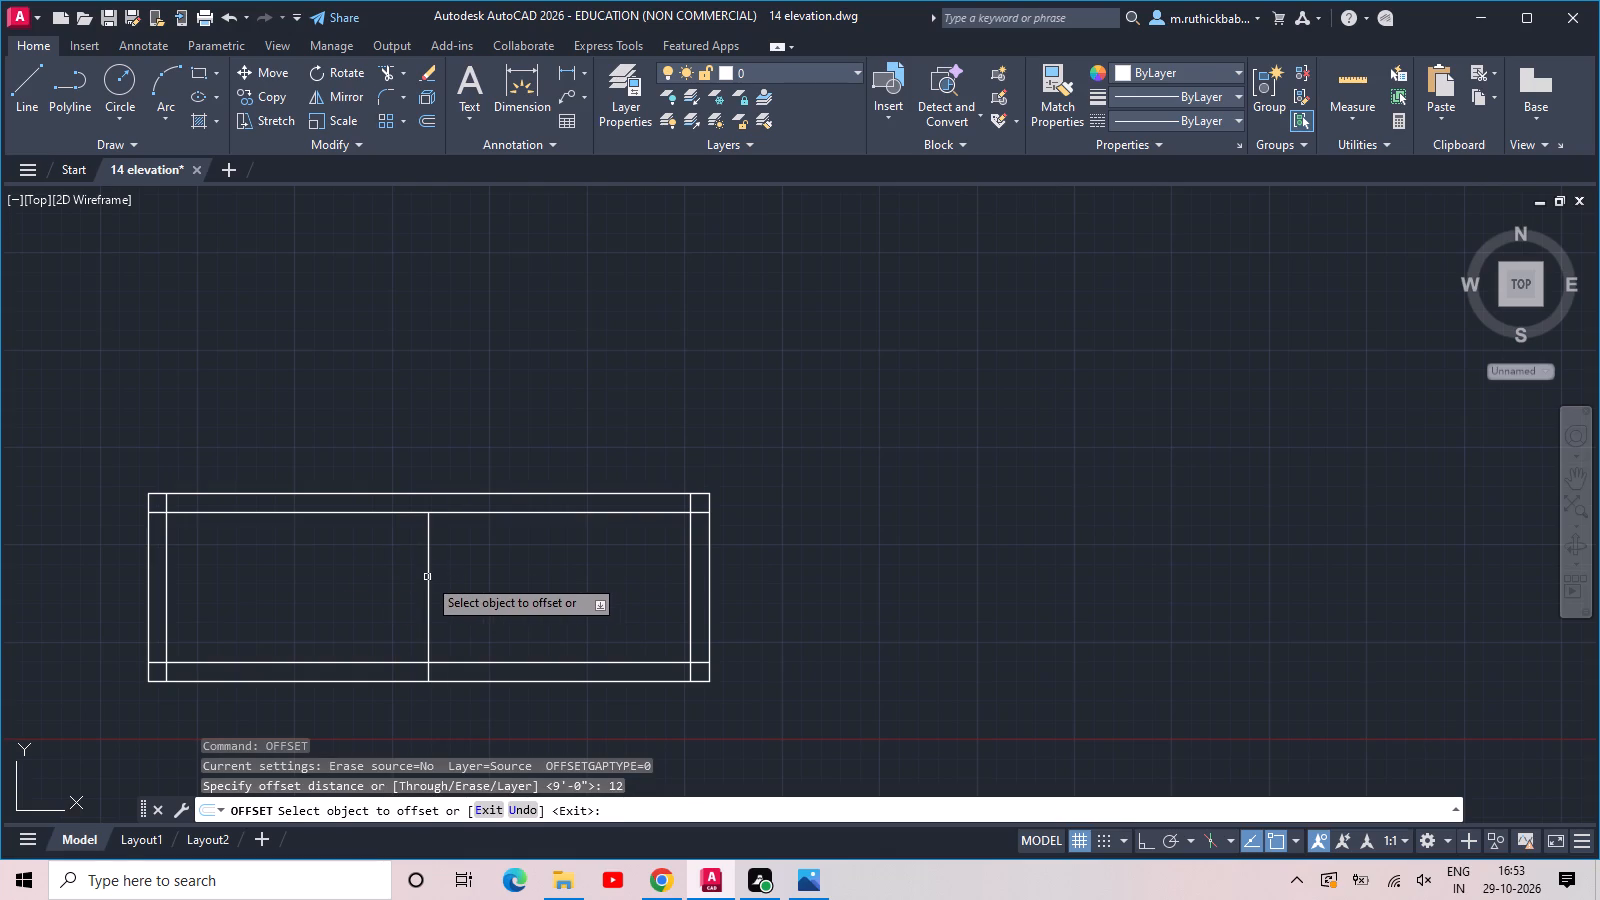
{"action": "left_click", "coordinate": [427, 577]}
{"action": "left_click", "coordinate": [378, 586]}
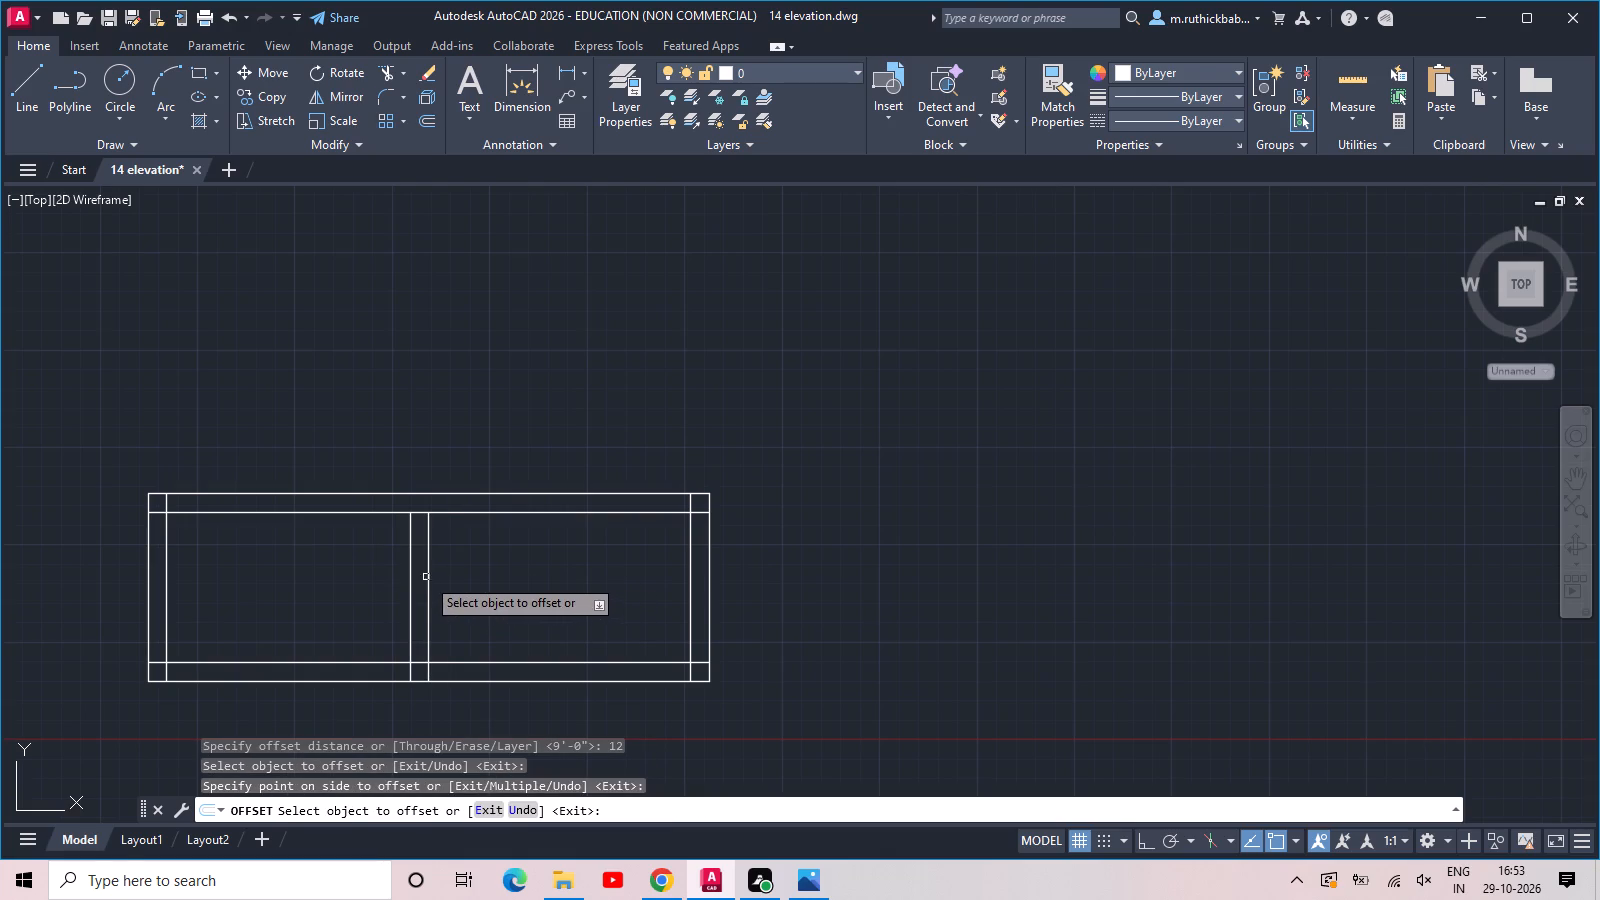
{"action": "left_click", "coordinate": [426, 577]}
{"action": "left_click", "coordinate": [466, 575]}
{"action": "key", "text": "Escape"}
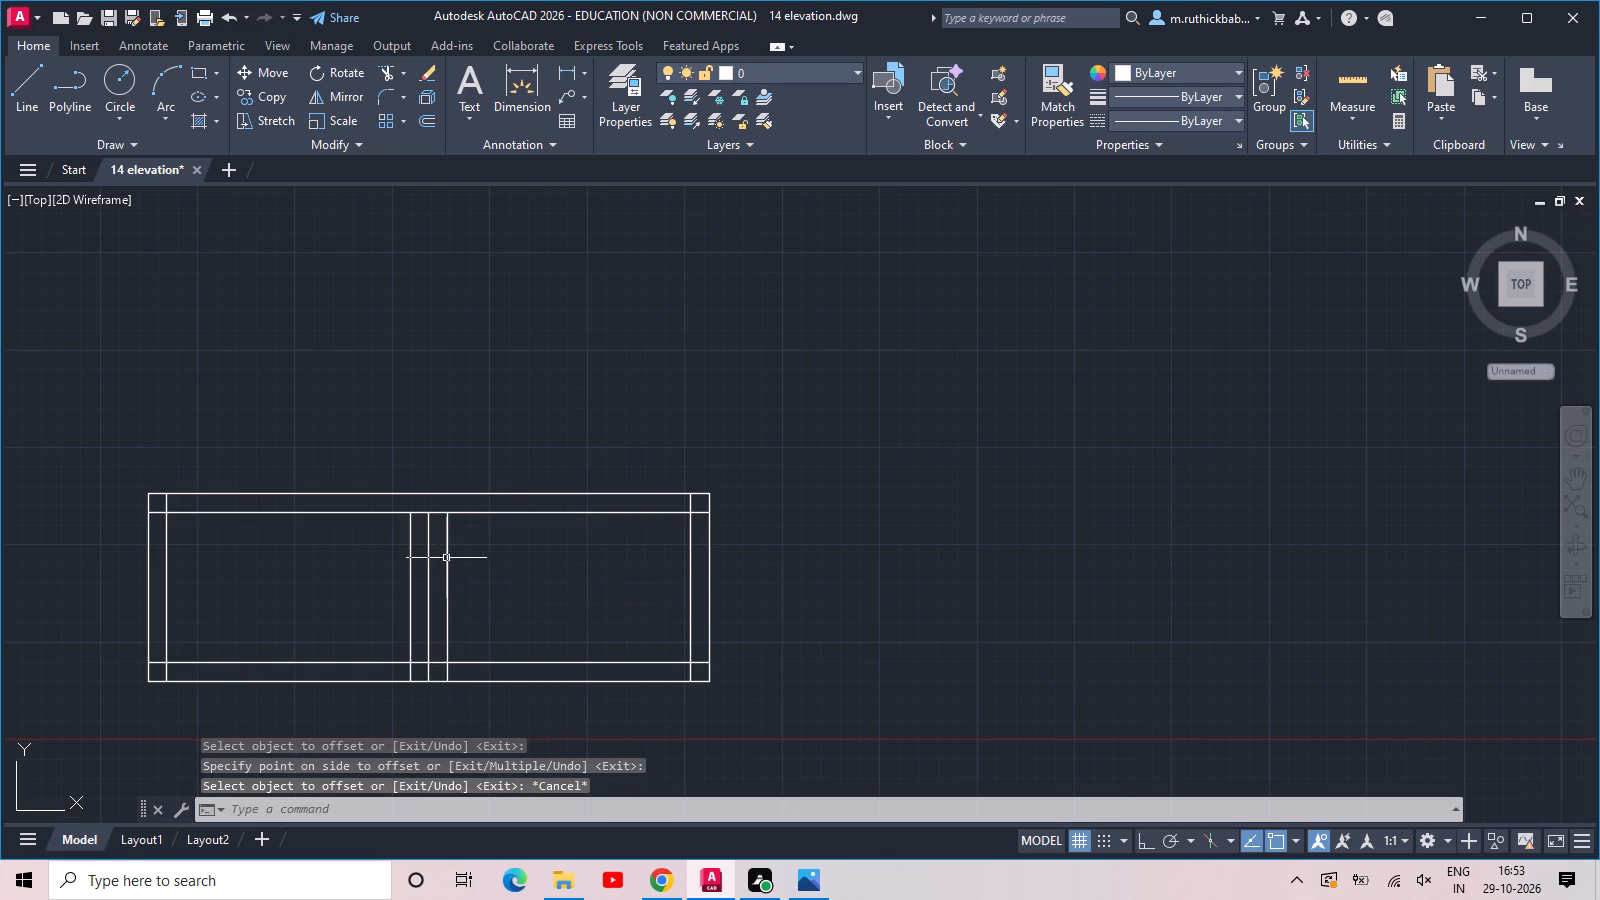
Trim the three central verticals below the inner bottom line, and remove the inner bottom line's segments between them.
{"action": "type", "text": "tr"}
{"action": "key", "text": "space"}
{"action": "key", "text": "space"}
{"action": "scroll", "coordinate": [415, 665], "scroll_direction": "up", "scroll_amount": 3}
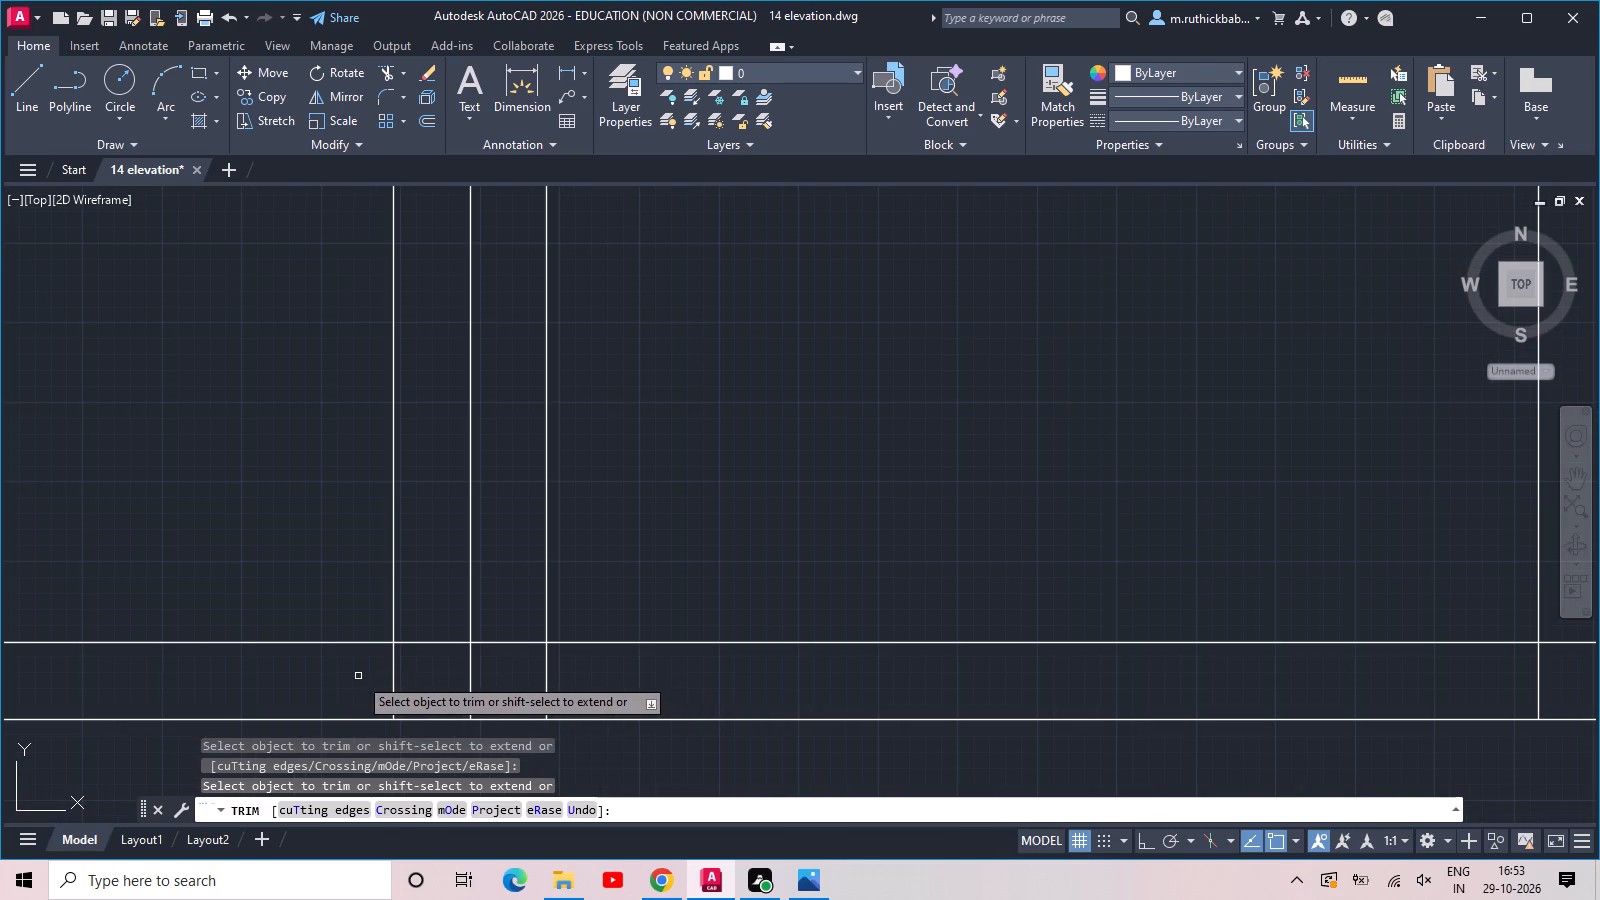
{"action": "left_click_drag", "start_coordinate": [357, 676], "coordinate": [384, 676]}
{"action": "left_click_drag", "start_coordinate": [642, 675], "coordinate": [630, 677]}
{"action": "left_click", "coordinate": [441, 661]}
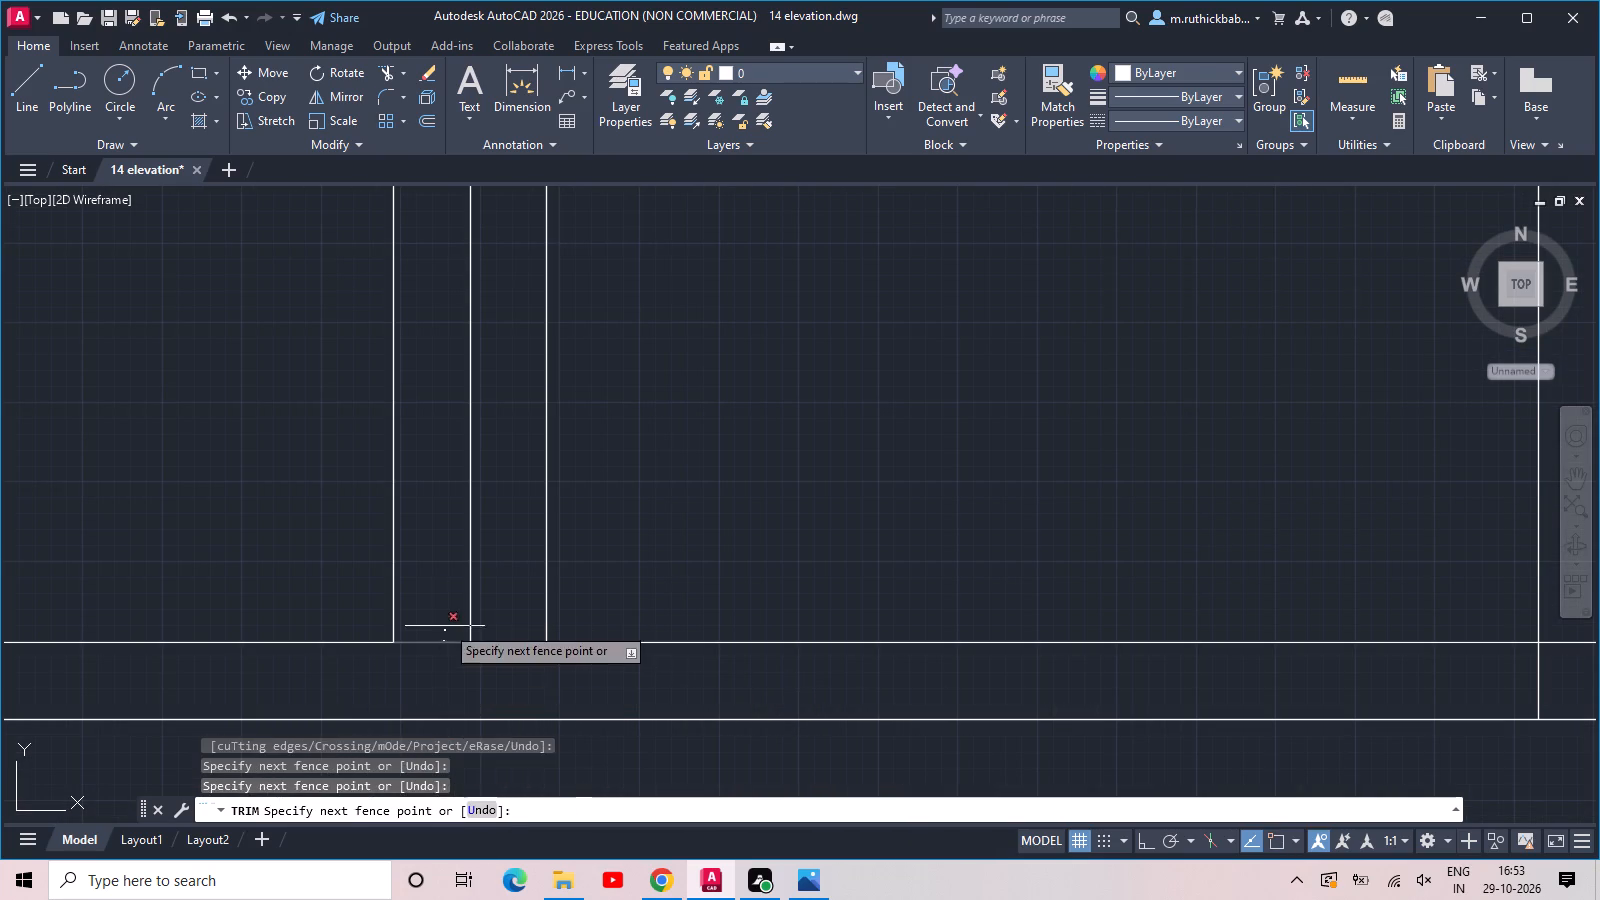
{"action": "left_click", "coordinate": [445, 621]}
{"action": "left_click_drag", "start_coordinate": [496, 652], "coordinate": [496, 640]}
{"action": "left_click", "coordinate": [496, 613]}
Trim the overlapping inner line ends at all four corners of the frame.
{"action": "scroll", "coordinate": [496, 613], "scroll_direction": "down", "scroll_amount": 3}
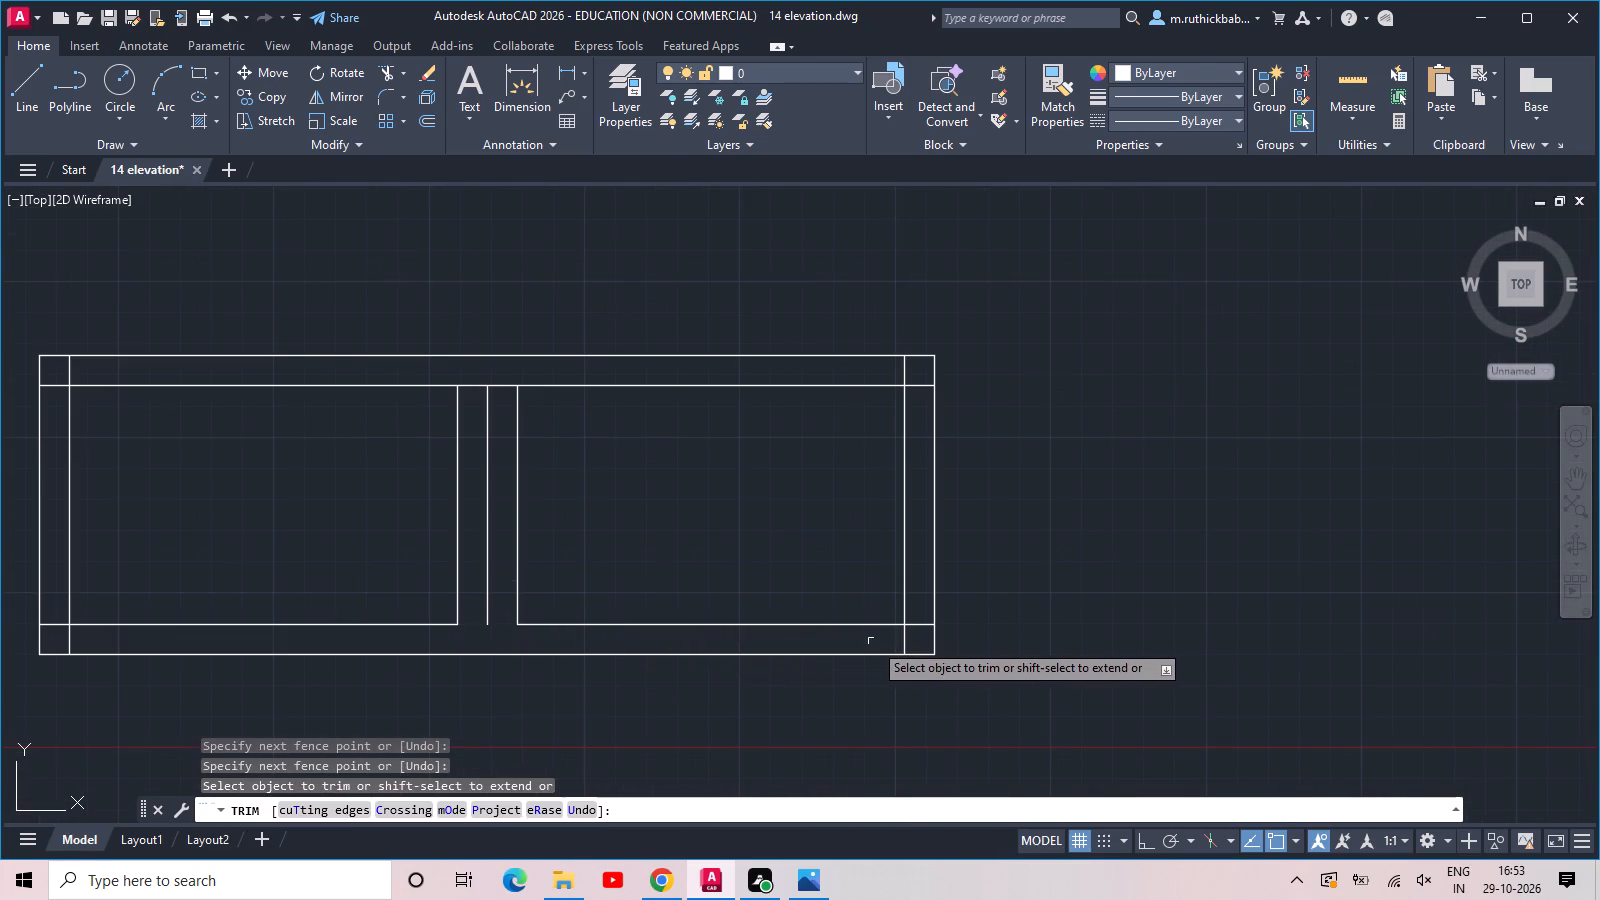
{"action": "left_click", "coordinate": [900, 645]}
{"action": "left_click", "coordinate": [917, 610]}
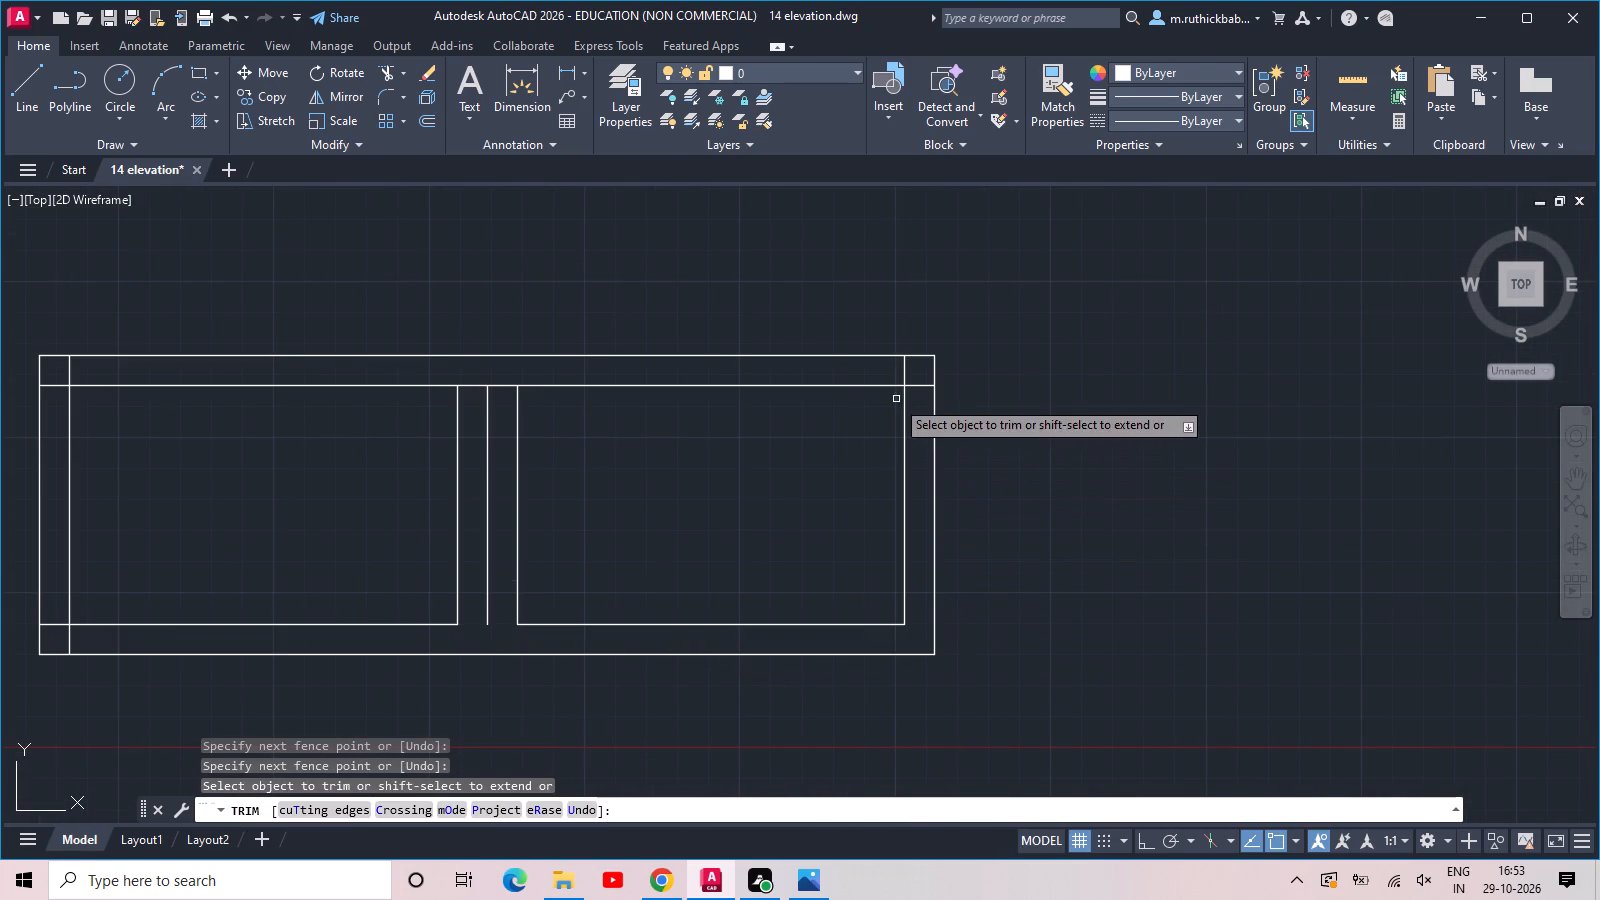
{"action": "left_click", "coordinate": [919, 392]}
{"action": "left_click", "coordinate": [897, 370]}
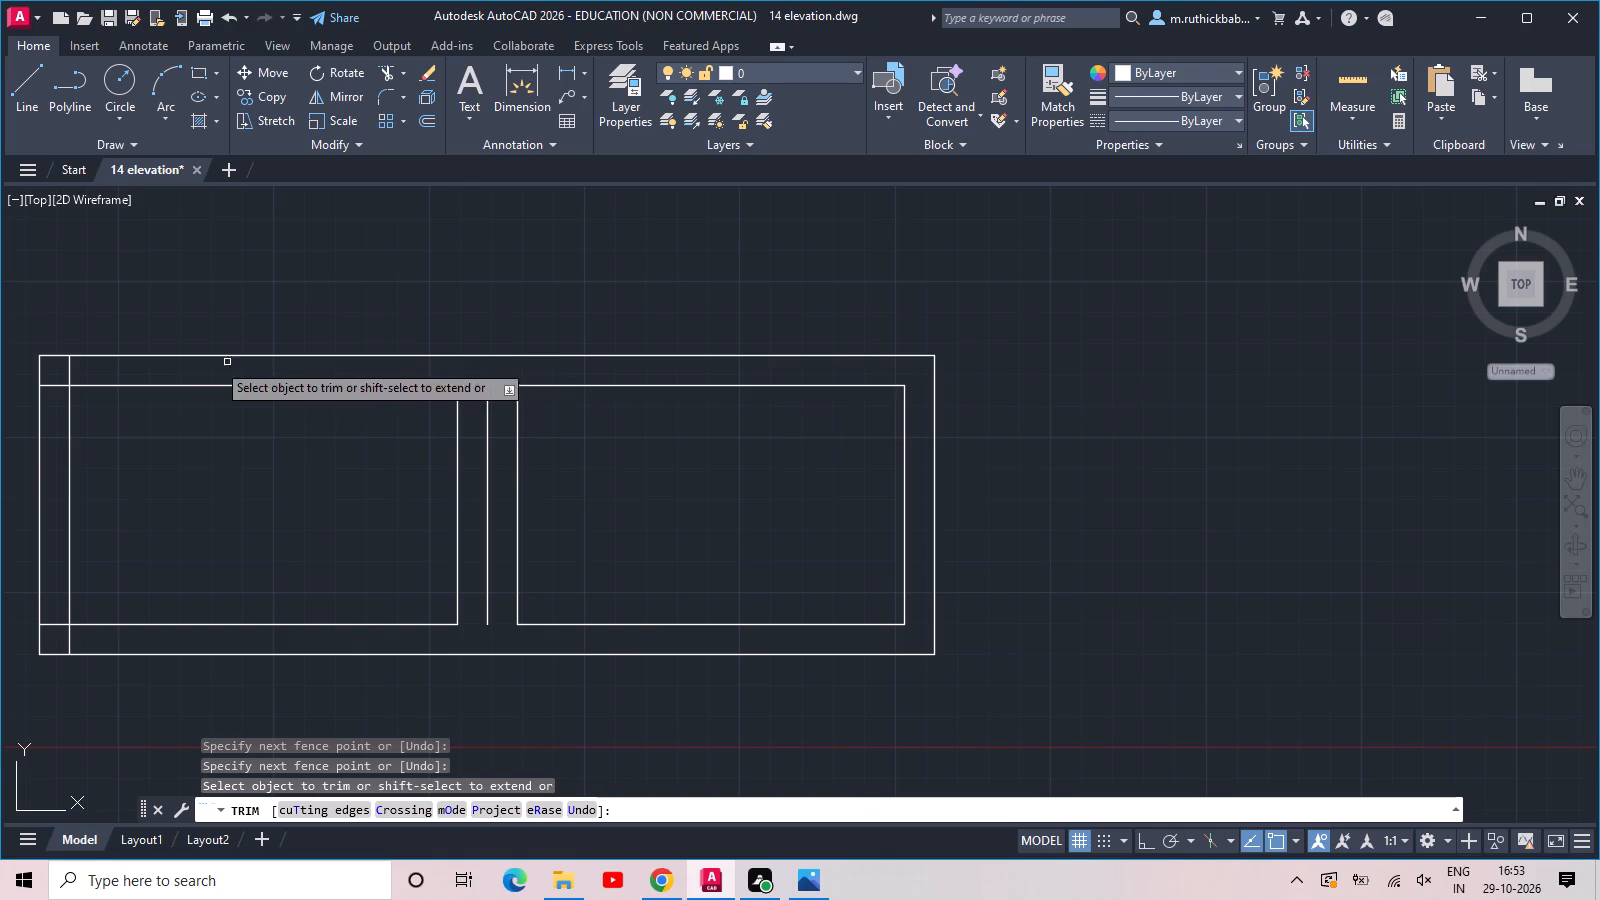
{"action": "left_click", "coordinate": [80, 371]}
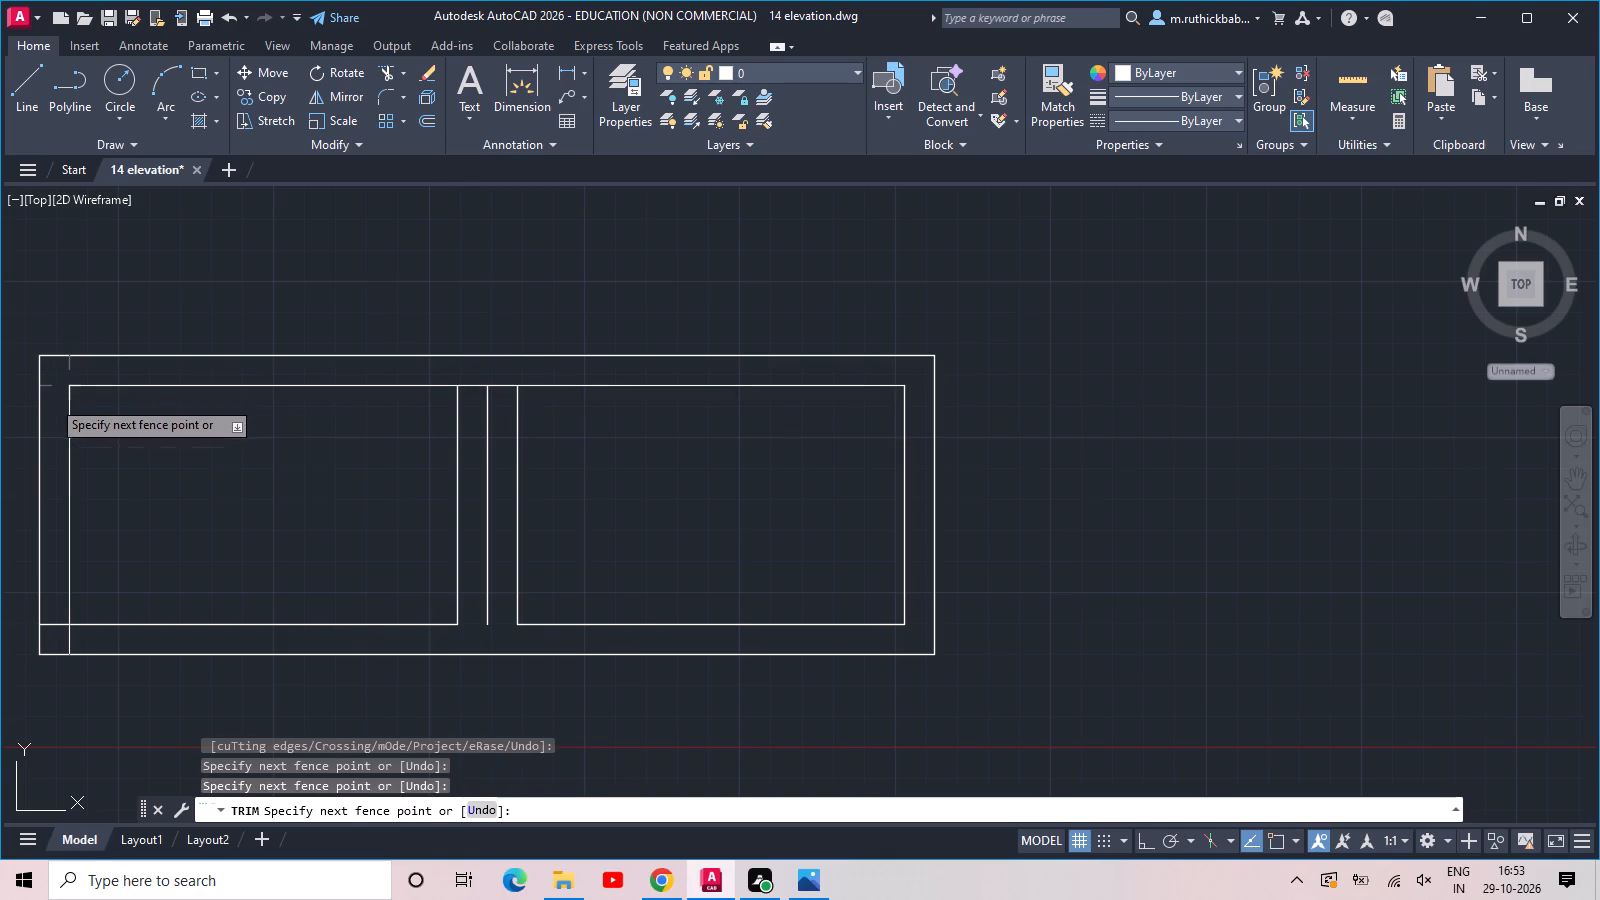
{"action": "left_click", "coordinate": [51, 399]}
{"action": "left_click", "coordinate": [77, 645]}
{"action": "left_click", "coordinate": [53, 615]}
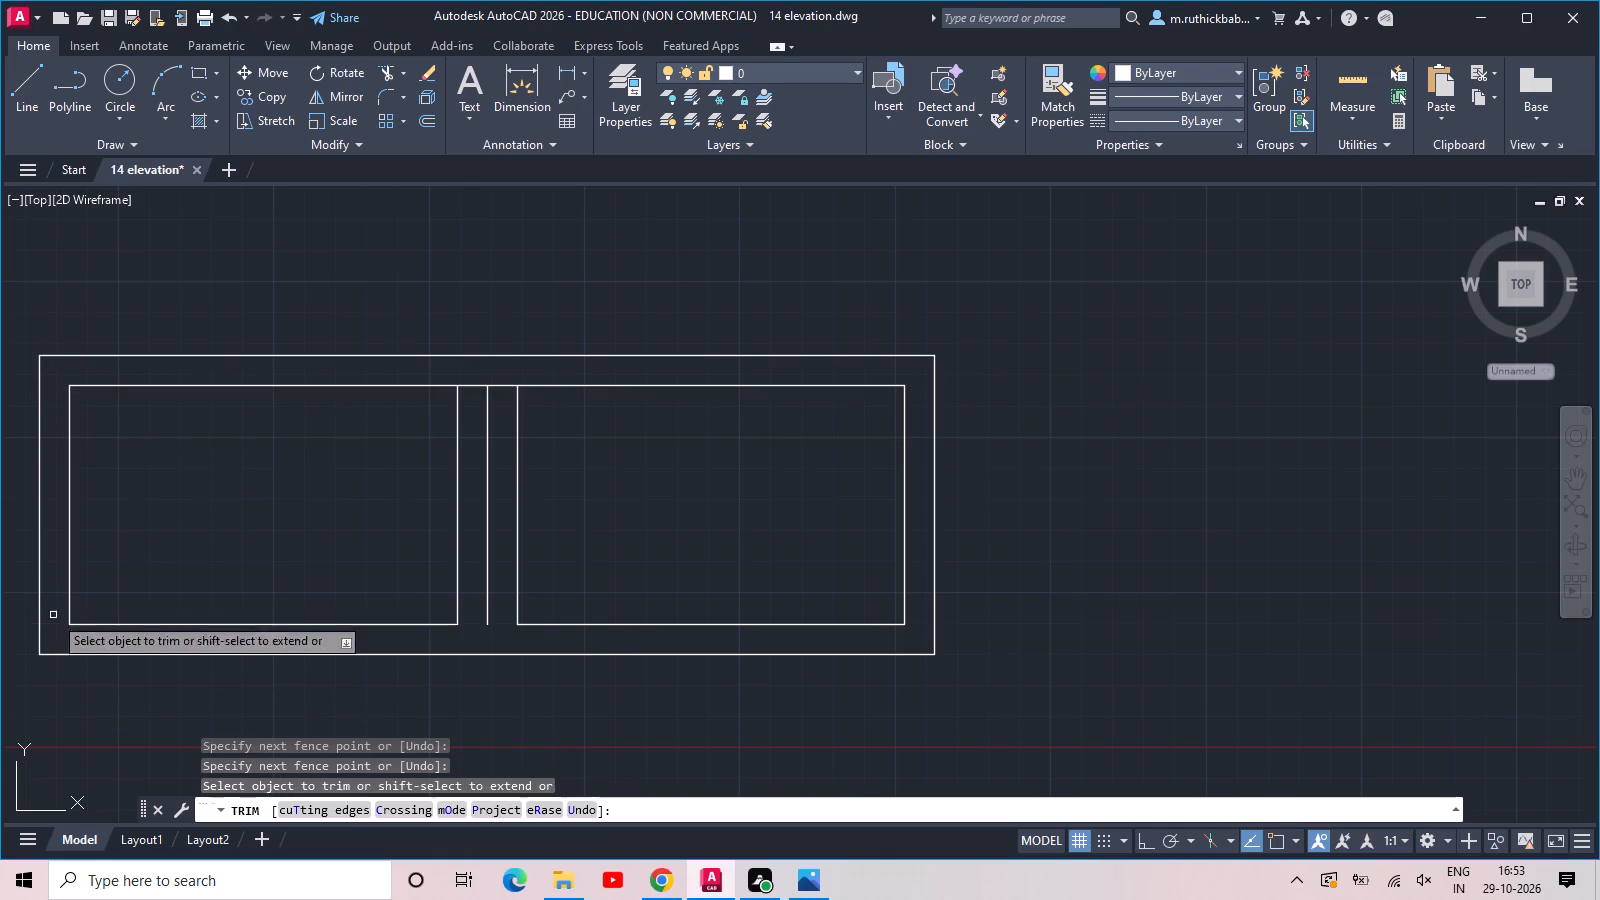
Remove the vertical center line and trim the inner top line between the two central verticals to form two openings.
{"action": "left_click", "coordinate": [486, 536]}
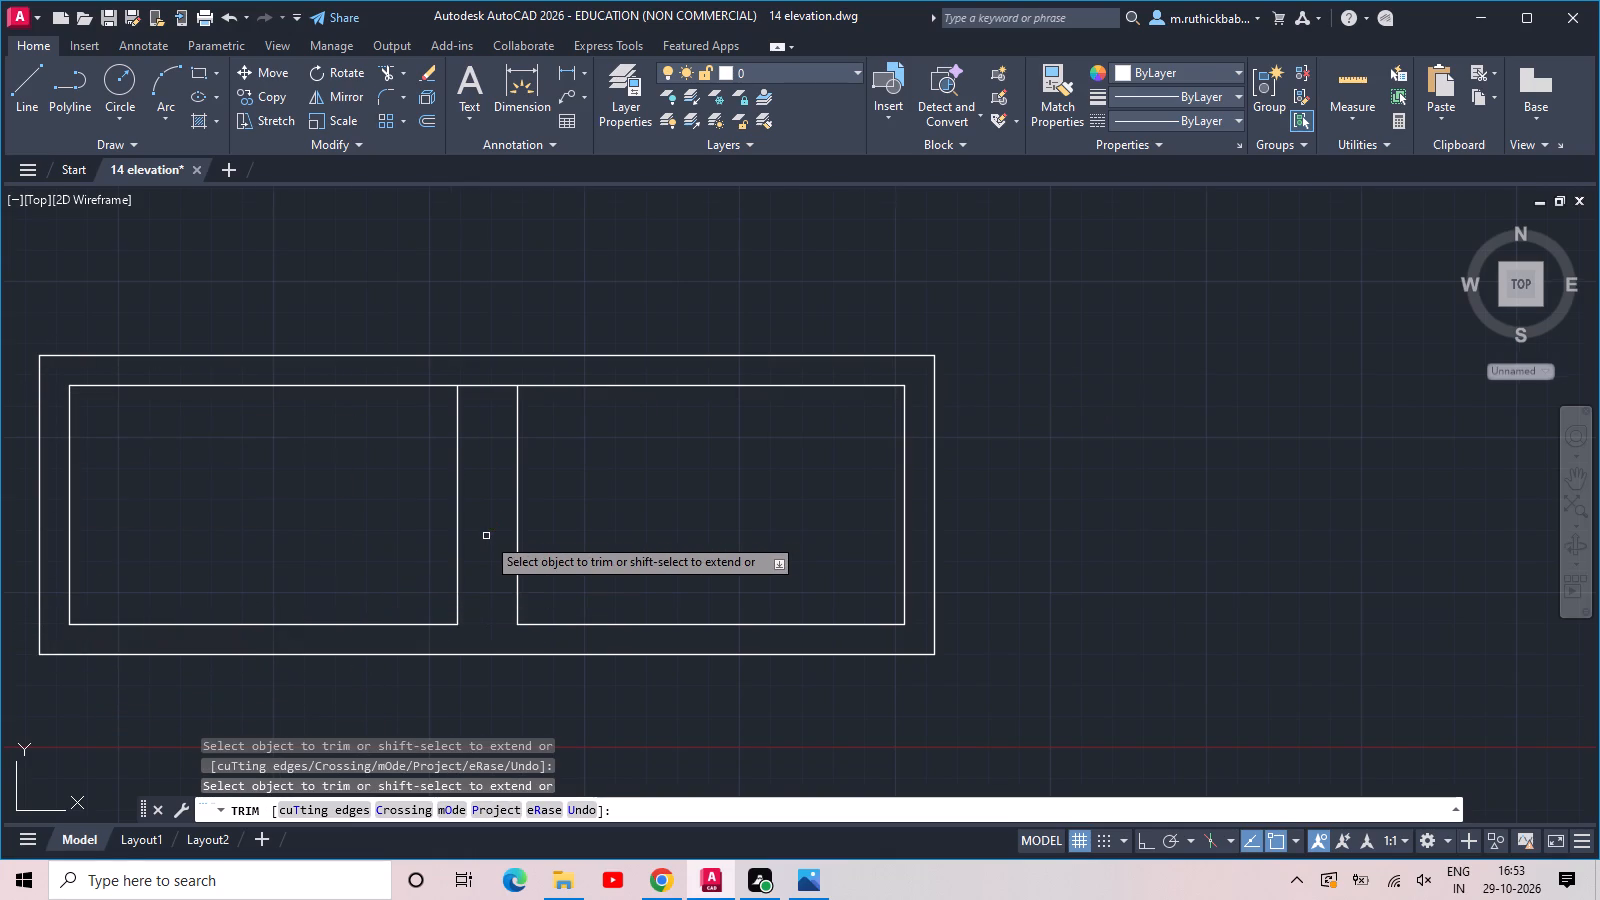
{"action": "scroll", "coordinate": [486, 536], "scroll_direction": "down", "scroll_amount": 1}
{"action": "left_click_drag", "start_coordinate": [485, 461], "coordinate": [485, 444]}
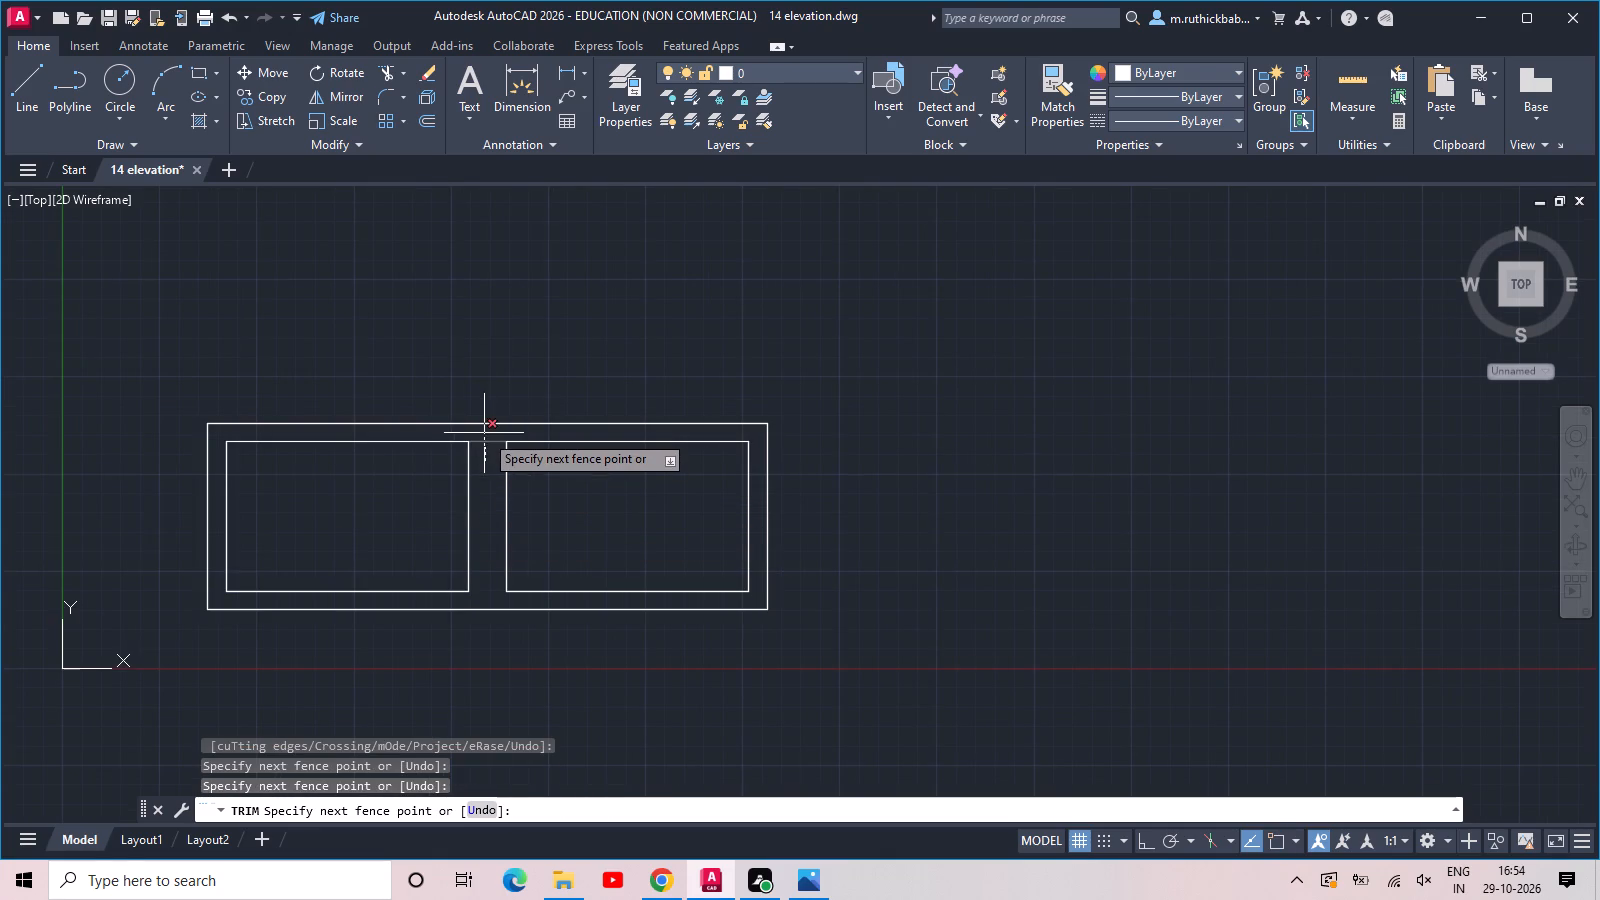
{"action": "left_click", "coordinate": [487, 432]}
{"action": "key", "text": "Escape"}
Draw a narrow full-height rectangular strip inside the left opening, near its left side, spanning from top edge to bottom edge.
{"action": "middle_click_drag", "start_coordinate": [388, 493], "coordinate": [520, 490]}
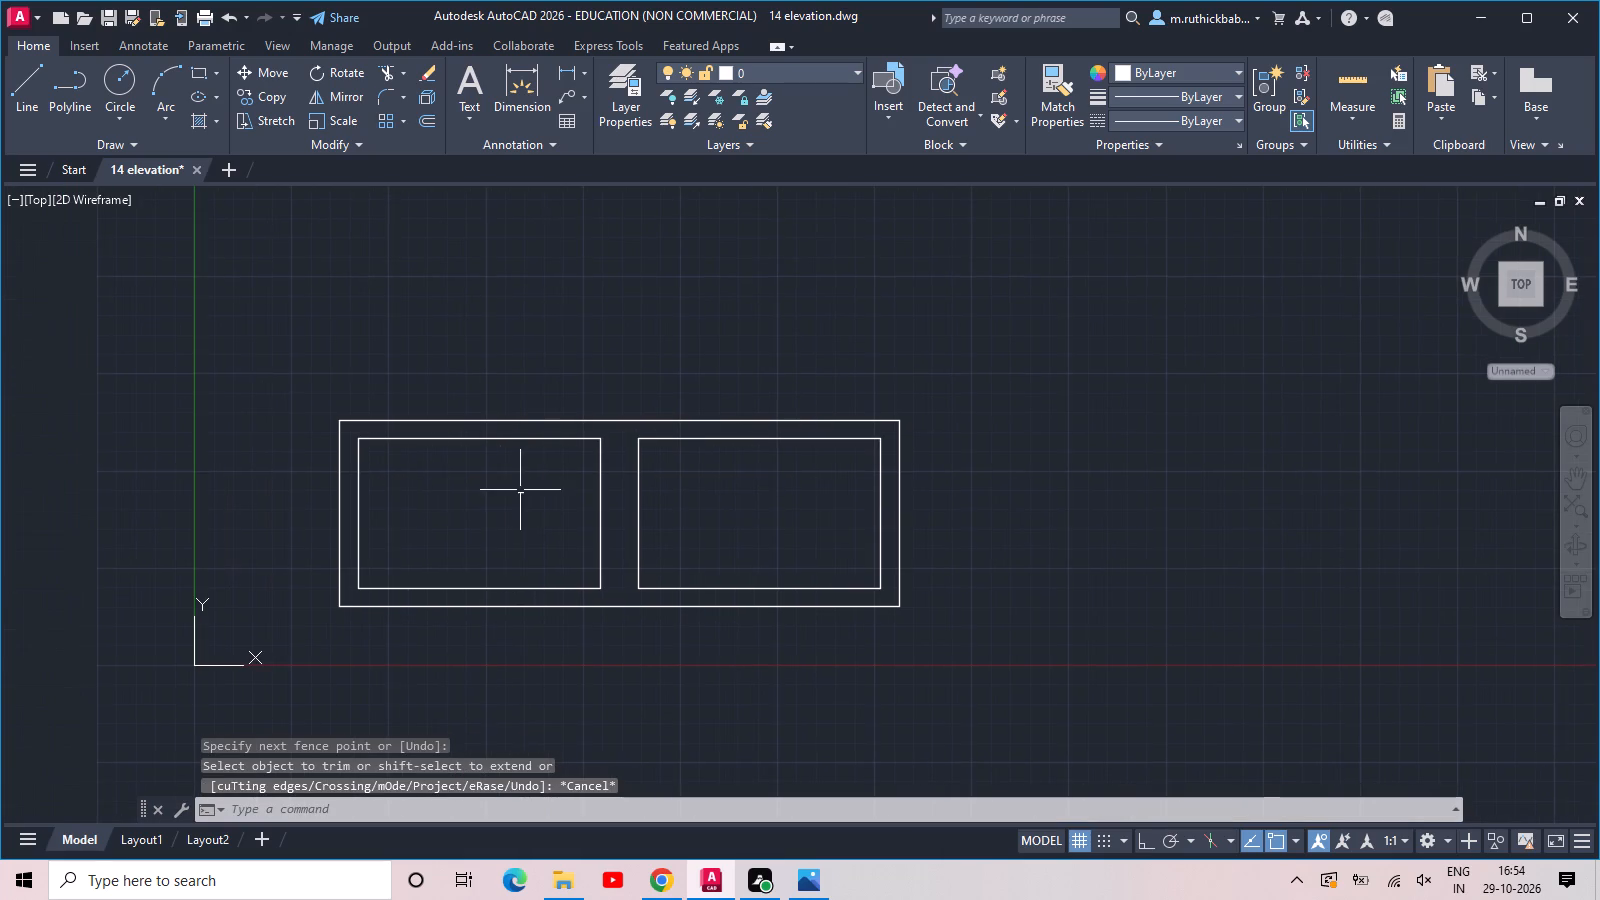
{"action": "scroll", "coordinate": [480, 530], "scroll_direction": "up", "scroll_amount": 1}
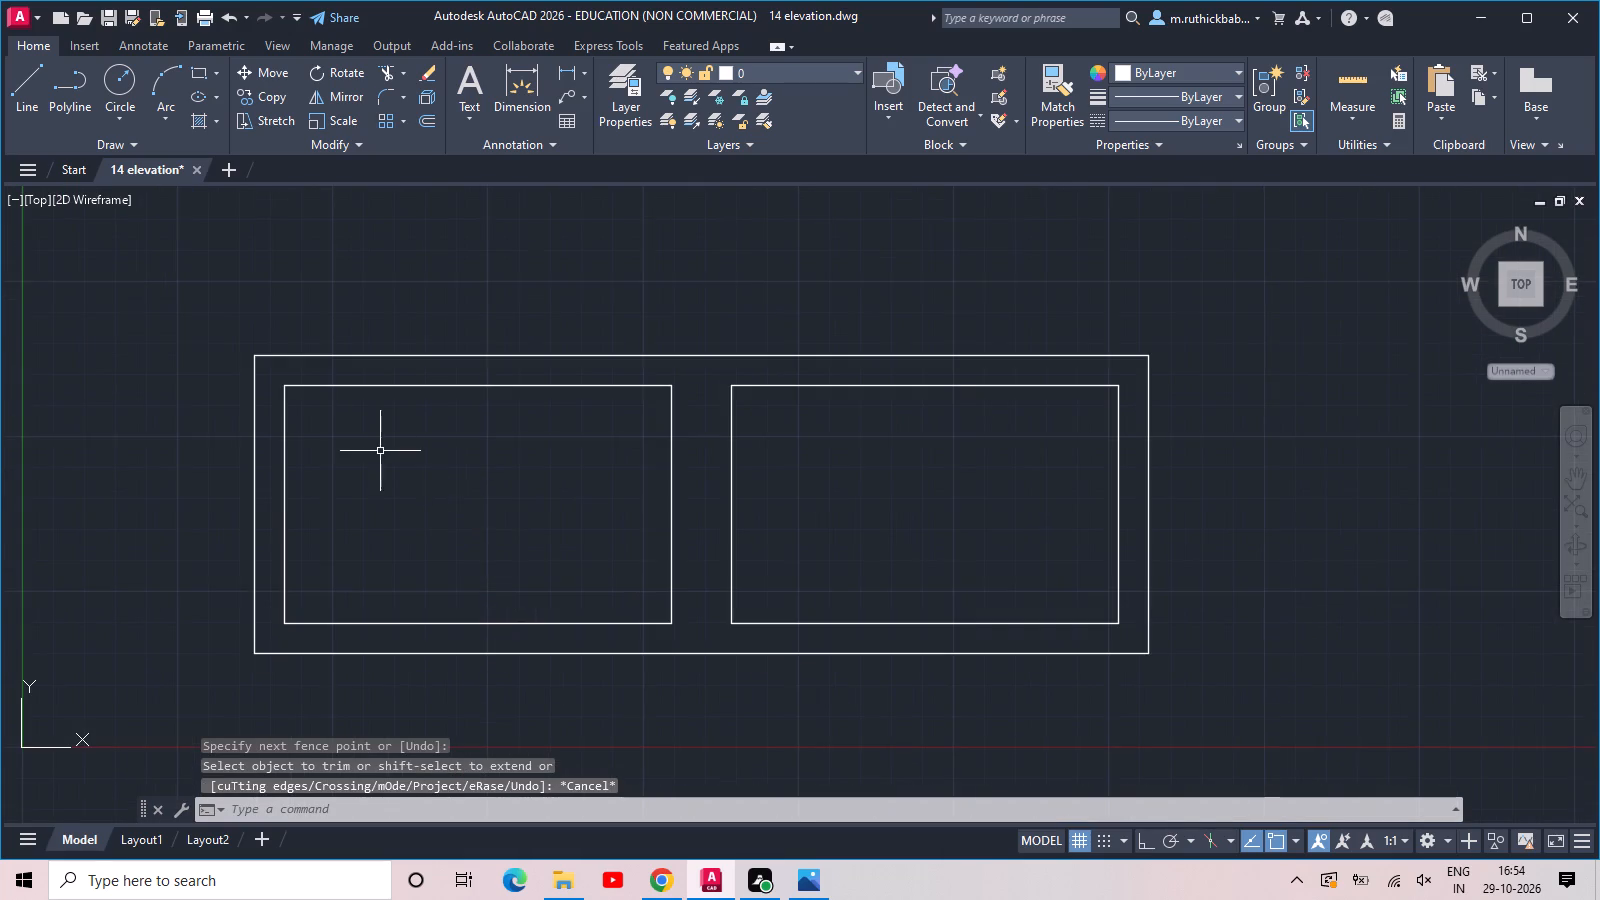
{"action": "scroll", "coordinate": [380, 451], "scroll_direction": "up", "scroll_amount": 1}
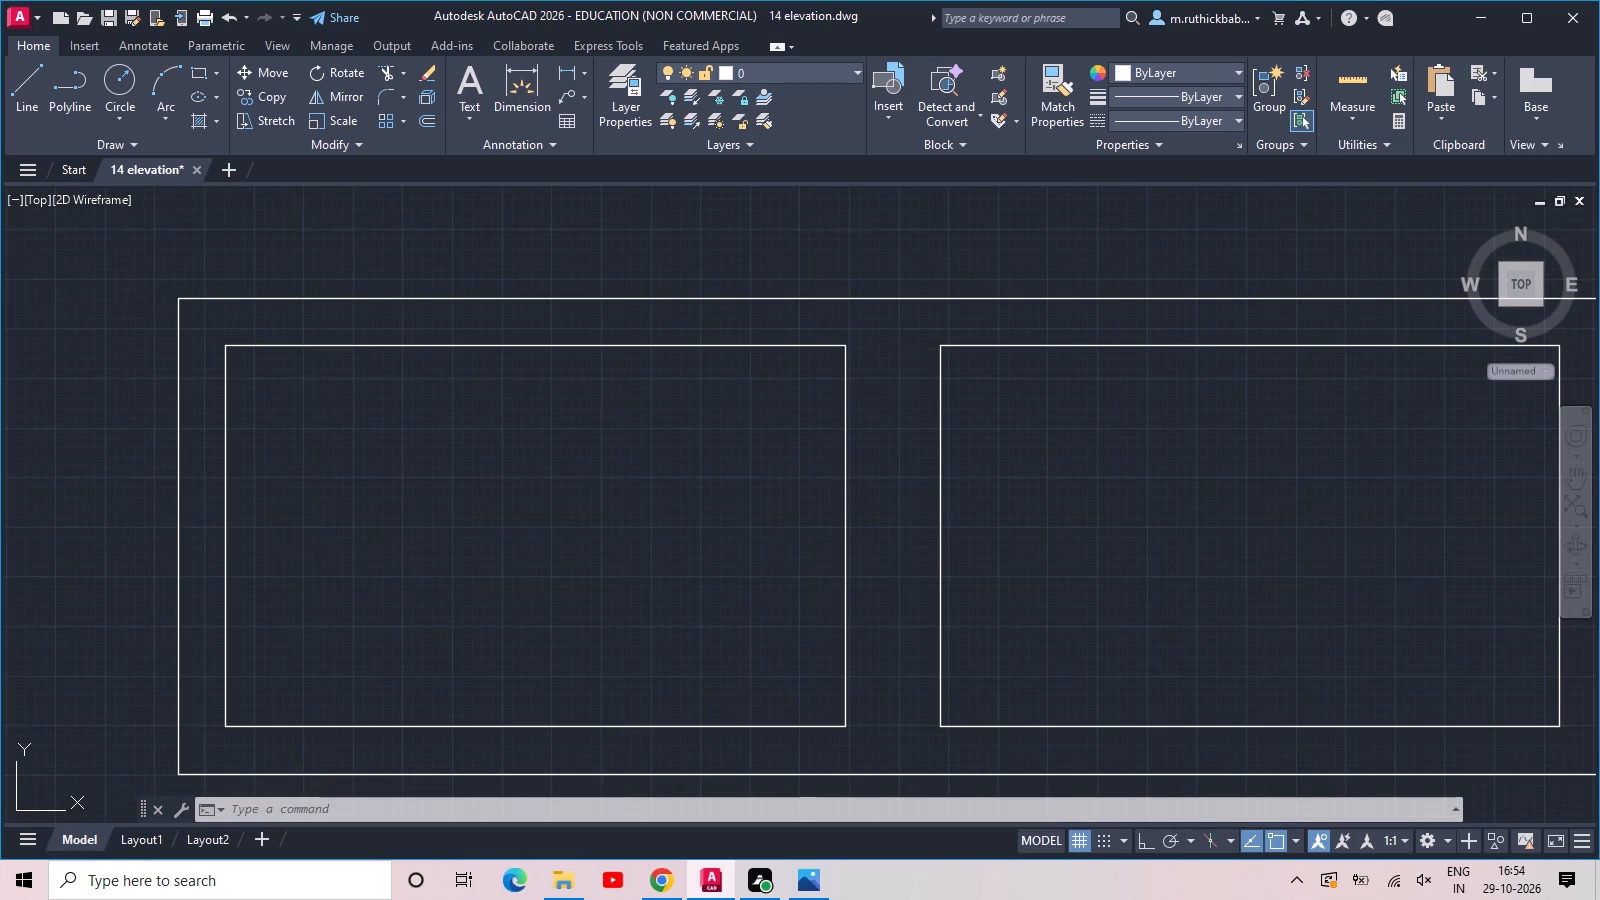
{"action": "type", "text": "rec"}
{"action": "key", "text": "space"}
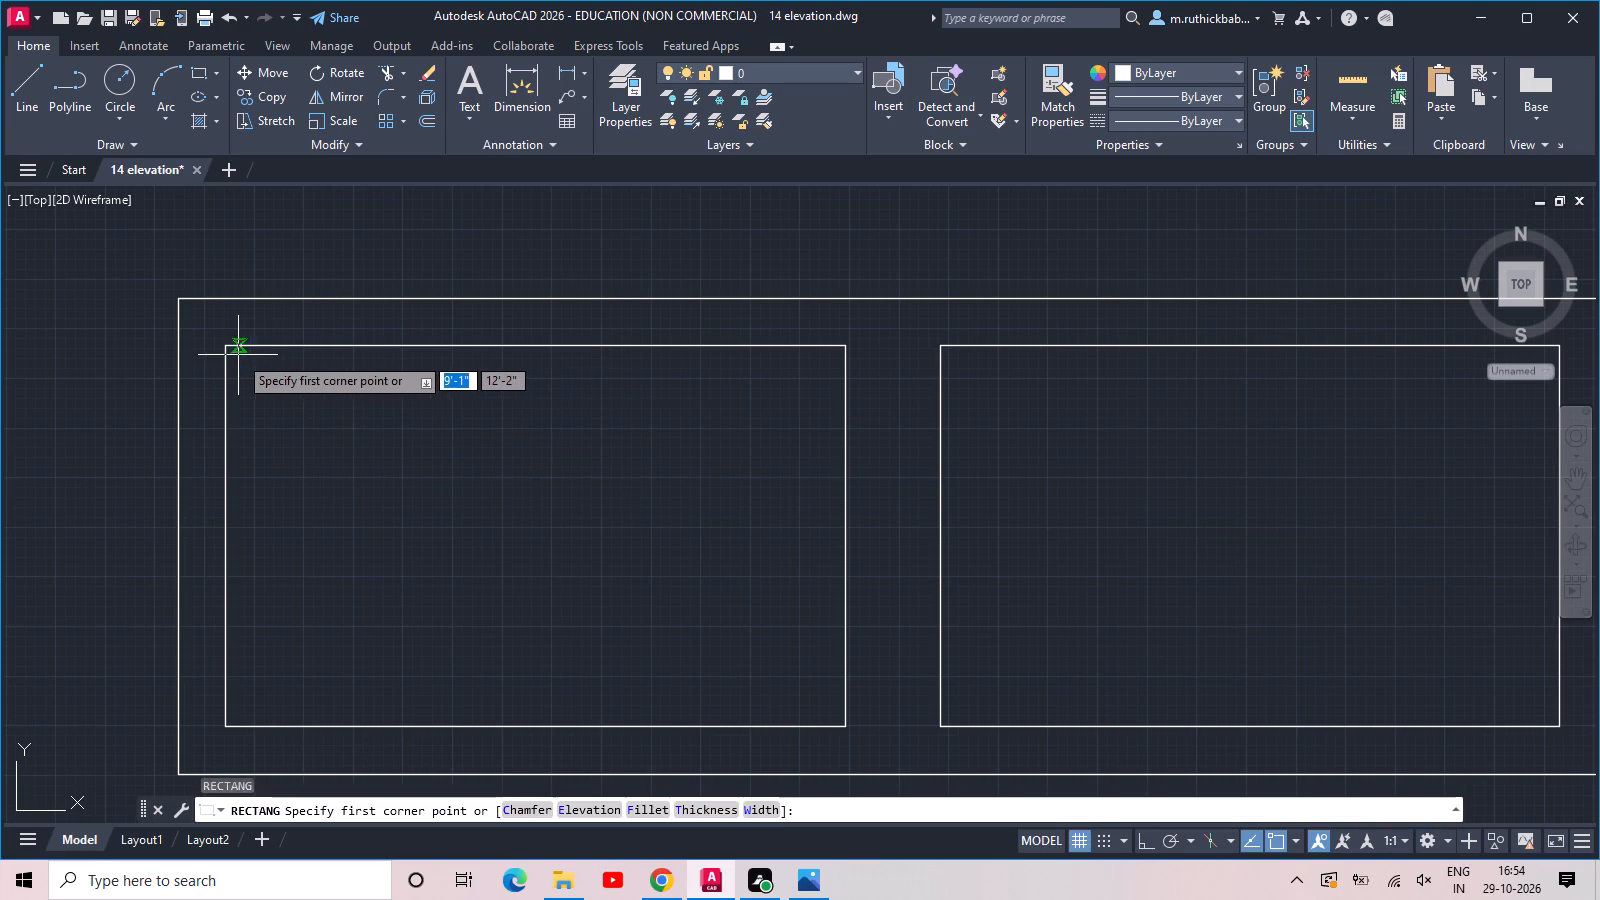
{"action": "left_click", "coordinate": [308, 346]}
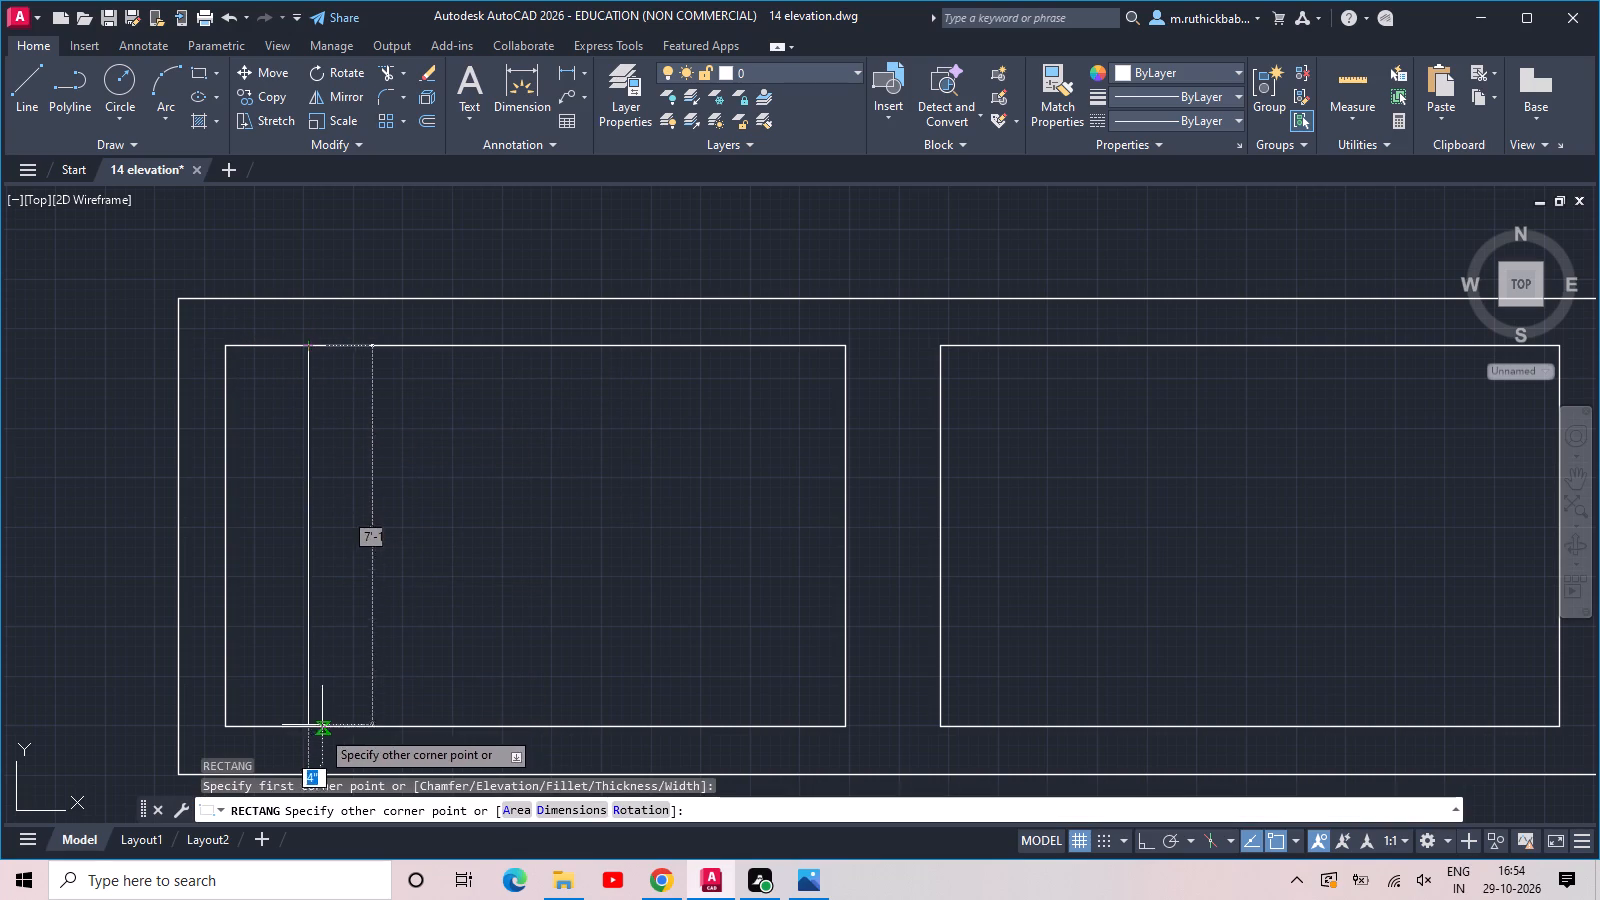
{"action": "left_click", "coordinate": [319, 729]}
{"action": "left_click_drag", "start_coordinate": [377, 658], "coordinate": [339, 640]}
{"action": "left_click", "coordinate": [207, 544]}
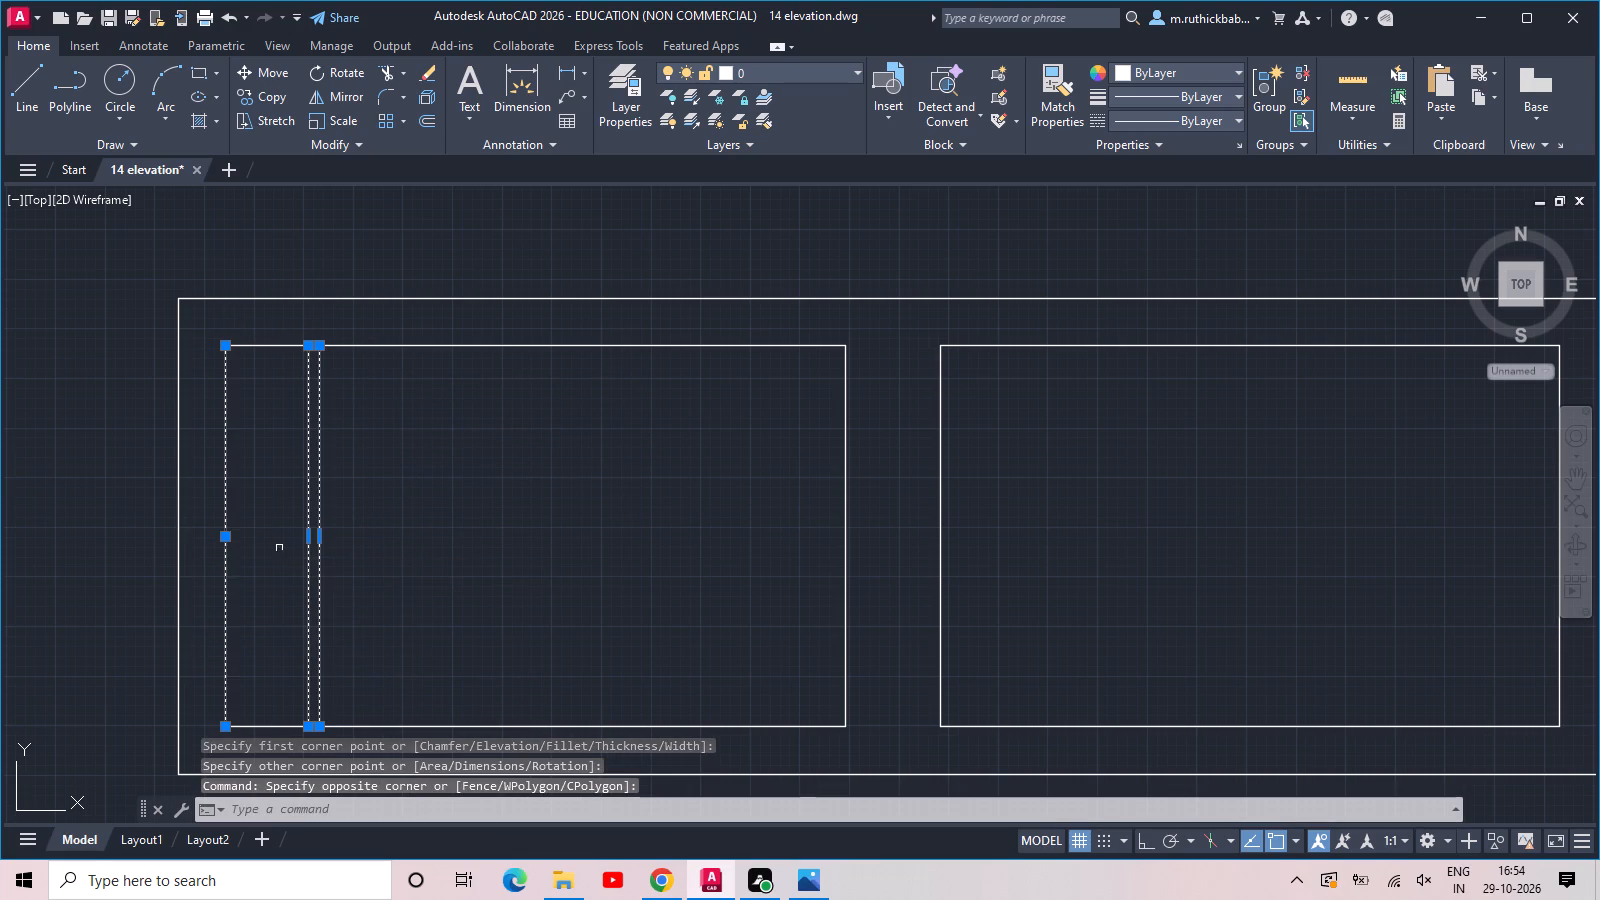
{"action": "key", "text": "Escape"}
Copy the narrow strip 2'-0" to the right, from the opening's top-left corner to the strip's top-right corner.
{"action": "left_click_drag", "start_coordinate": [365, 570], "coordinate": [338, 549]}
{"action": "left_click", "coordinate": [299, 496]}
{"action": "key", "text": "c"}
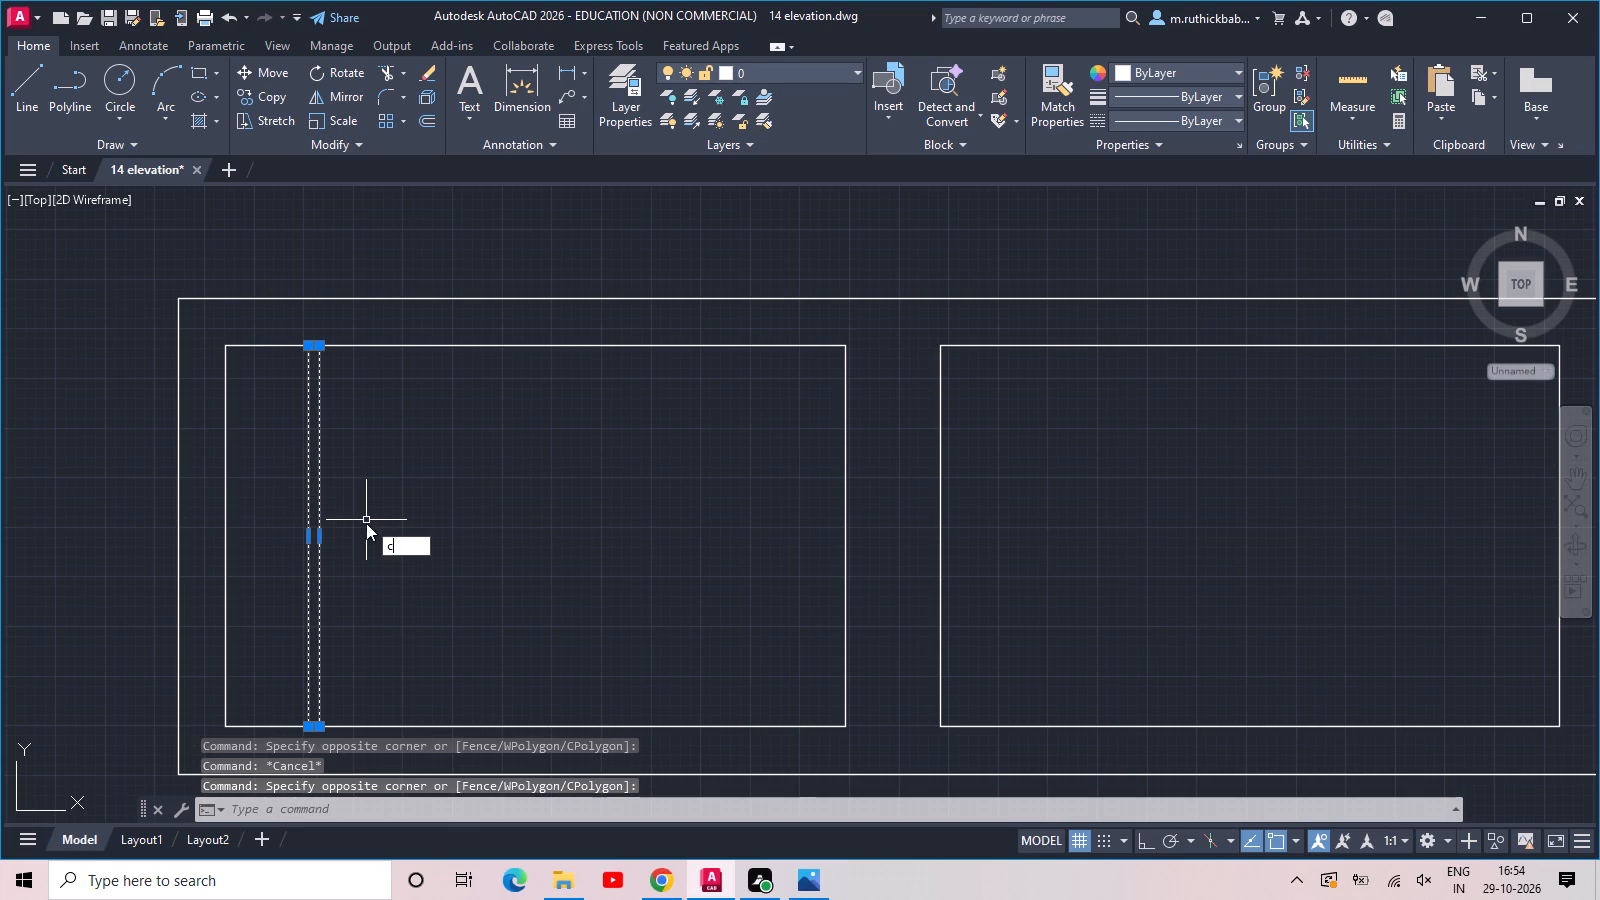
{"action": "type", "text": "o"}
{"action": "key", "text": "space"}
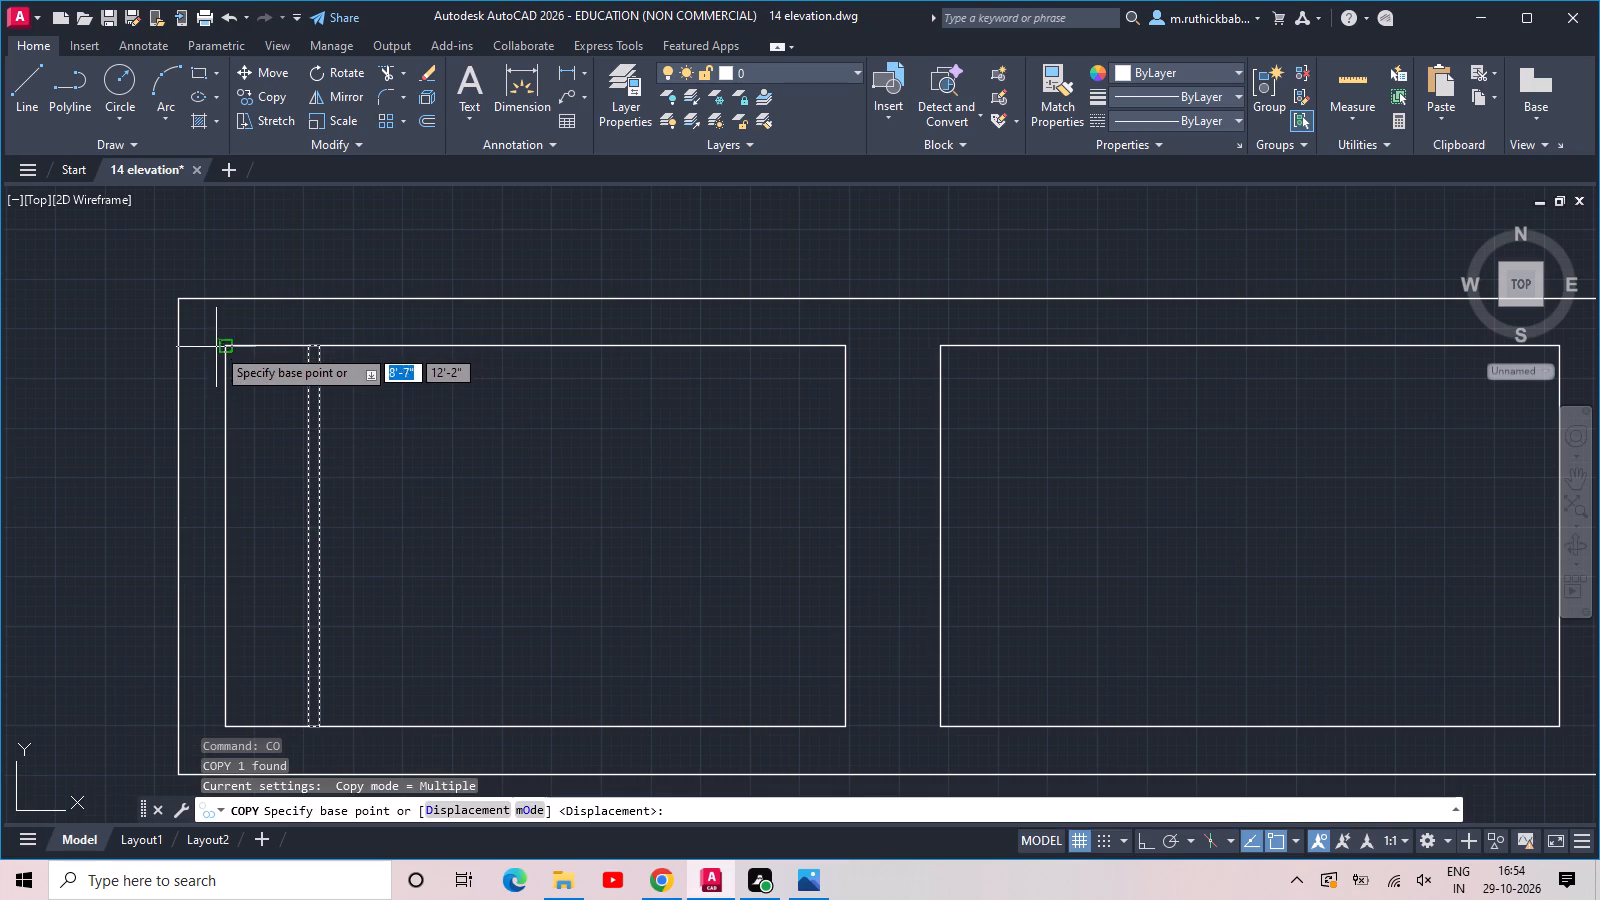
{"action": "left_click", "coordinate": [219, 348]}
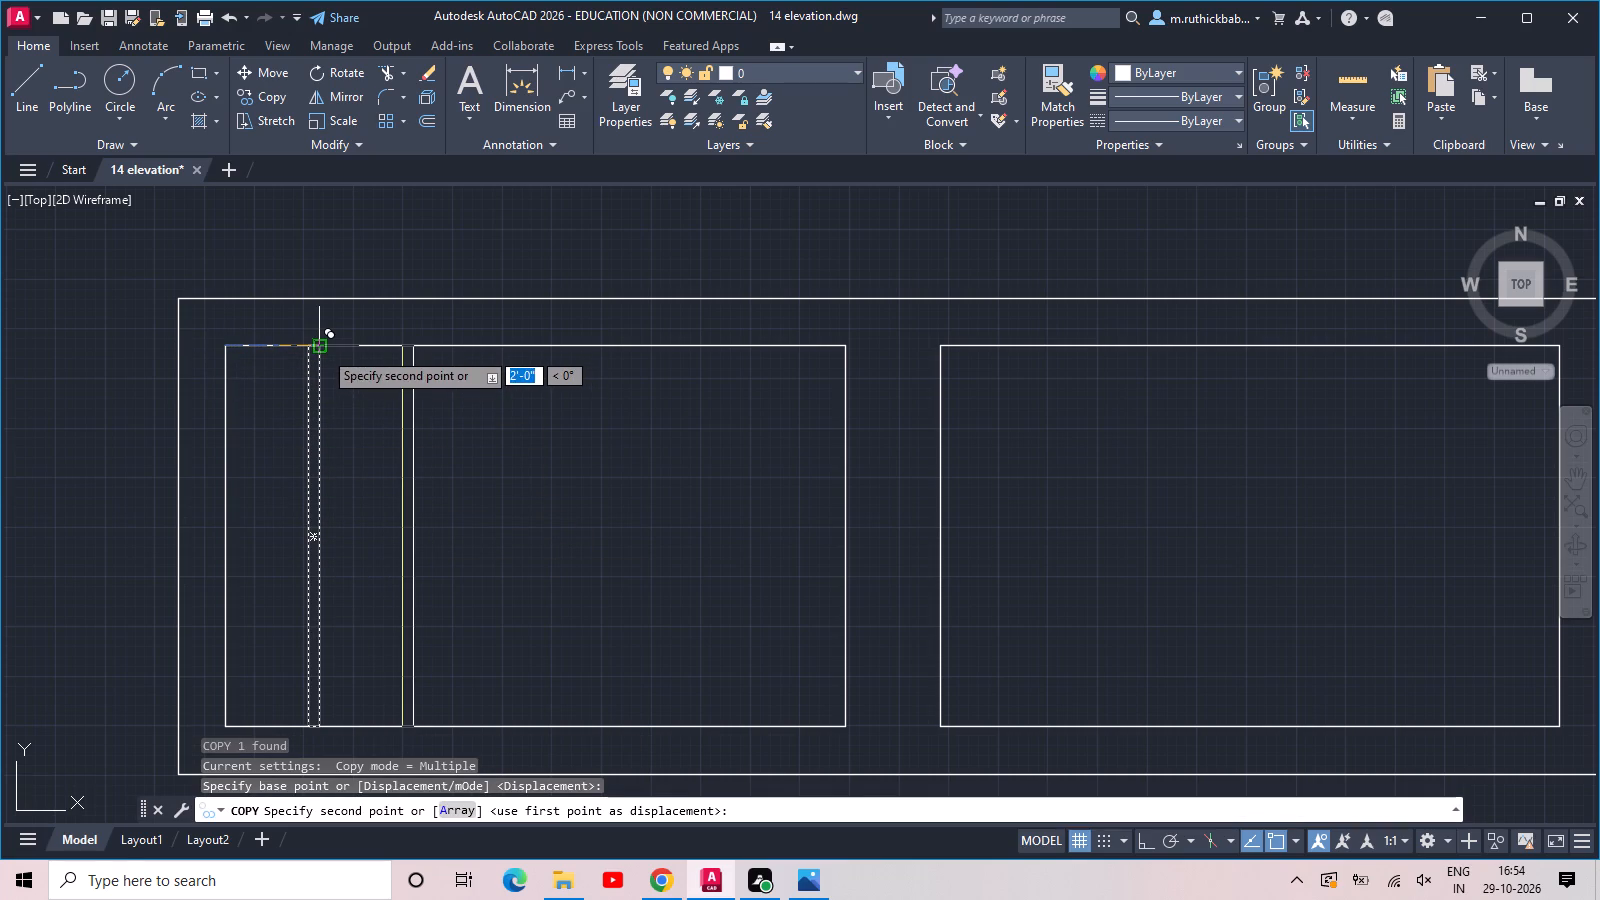
{"action": "left_click", "coordinate": [323, 350]}
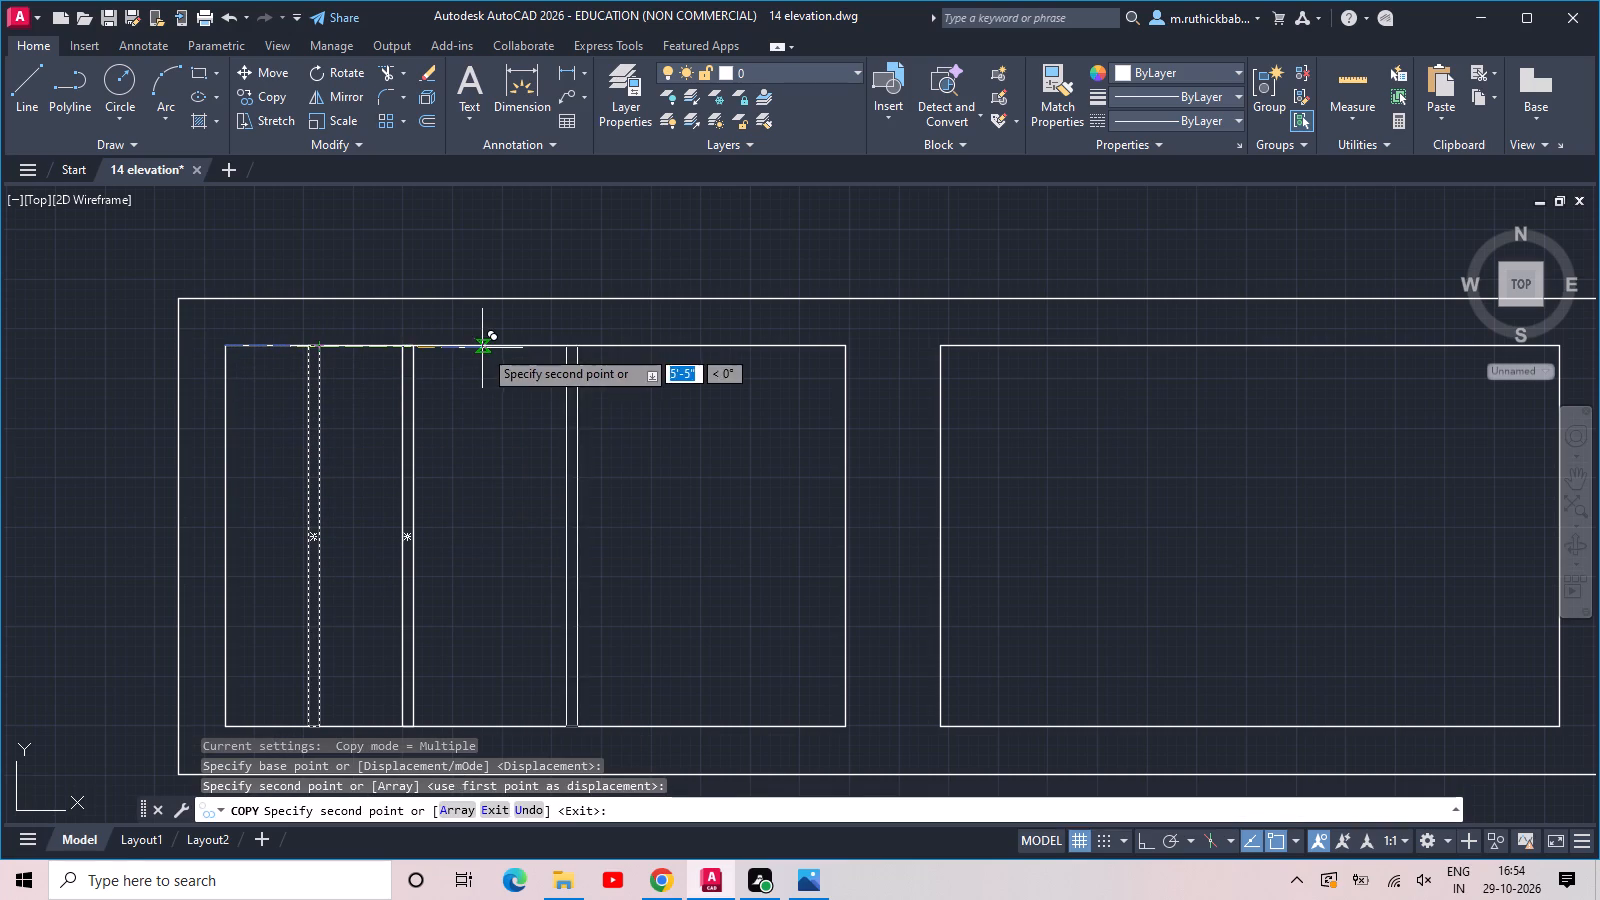
{"action": "key", "text": "Escape"}
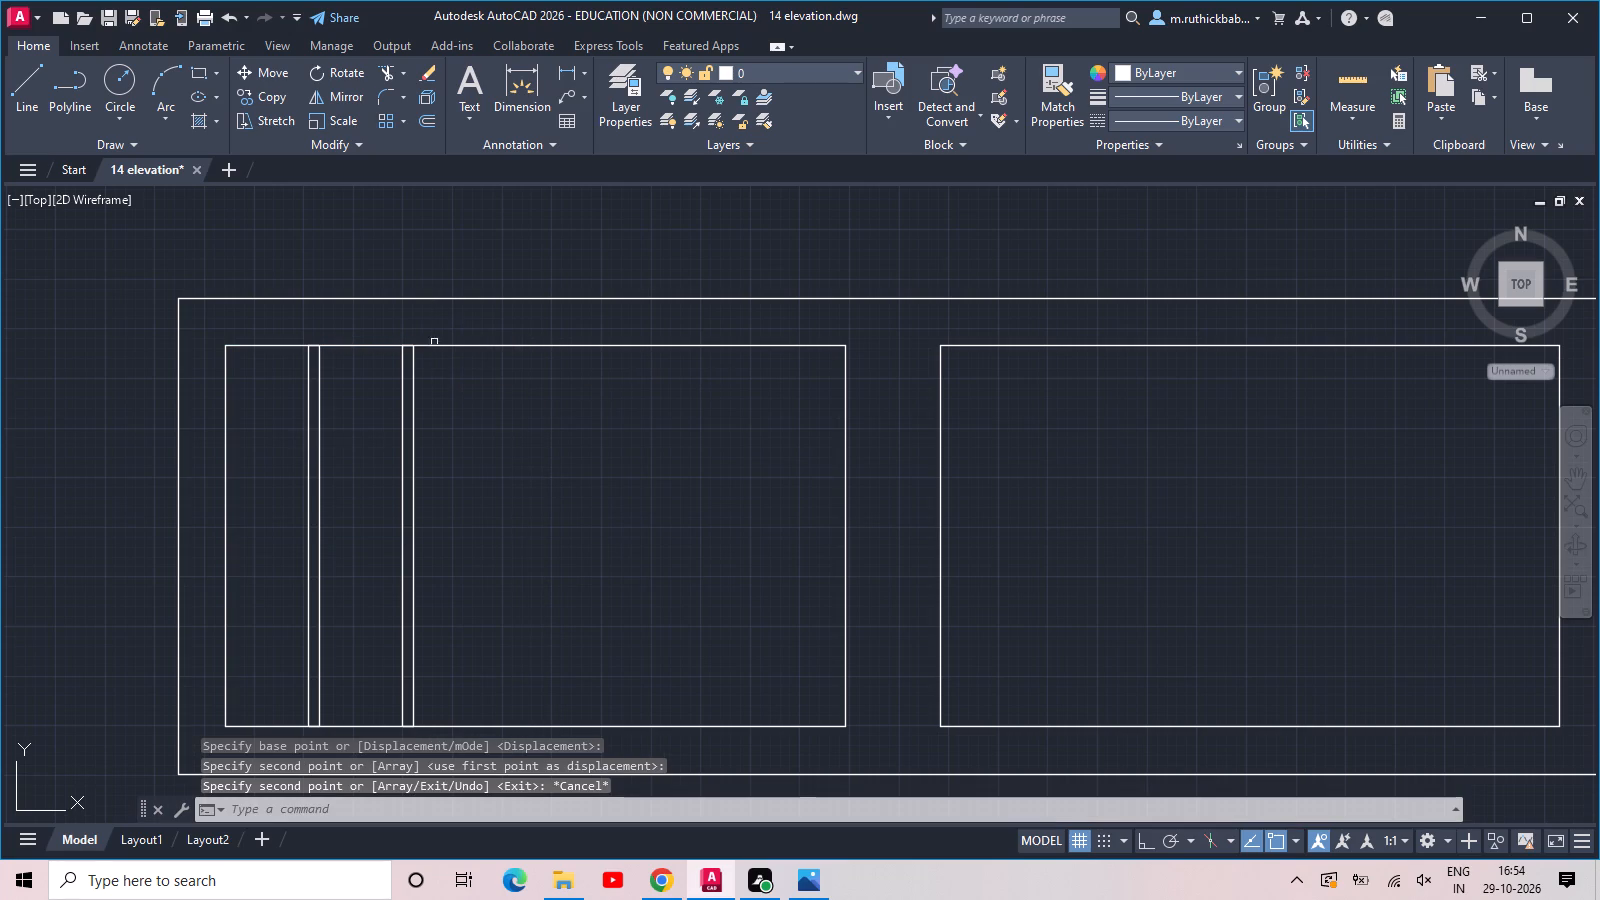
Copy the first strip about 9'-3" right, from the second strip's top-left corner to the left opening's top-right corner.
{"action": "left_click", "coordinate": [334, 459]}
{"action": "left_click", "coordinate": [289, 414]}
{"action": "key", "text": "c"}
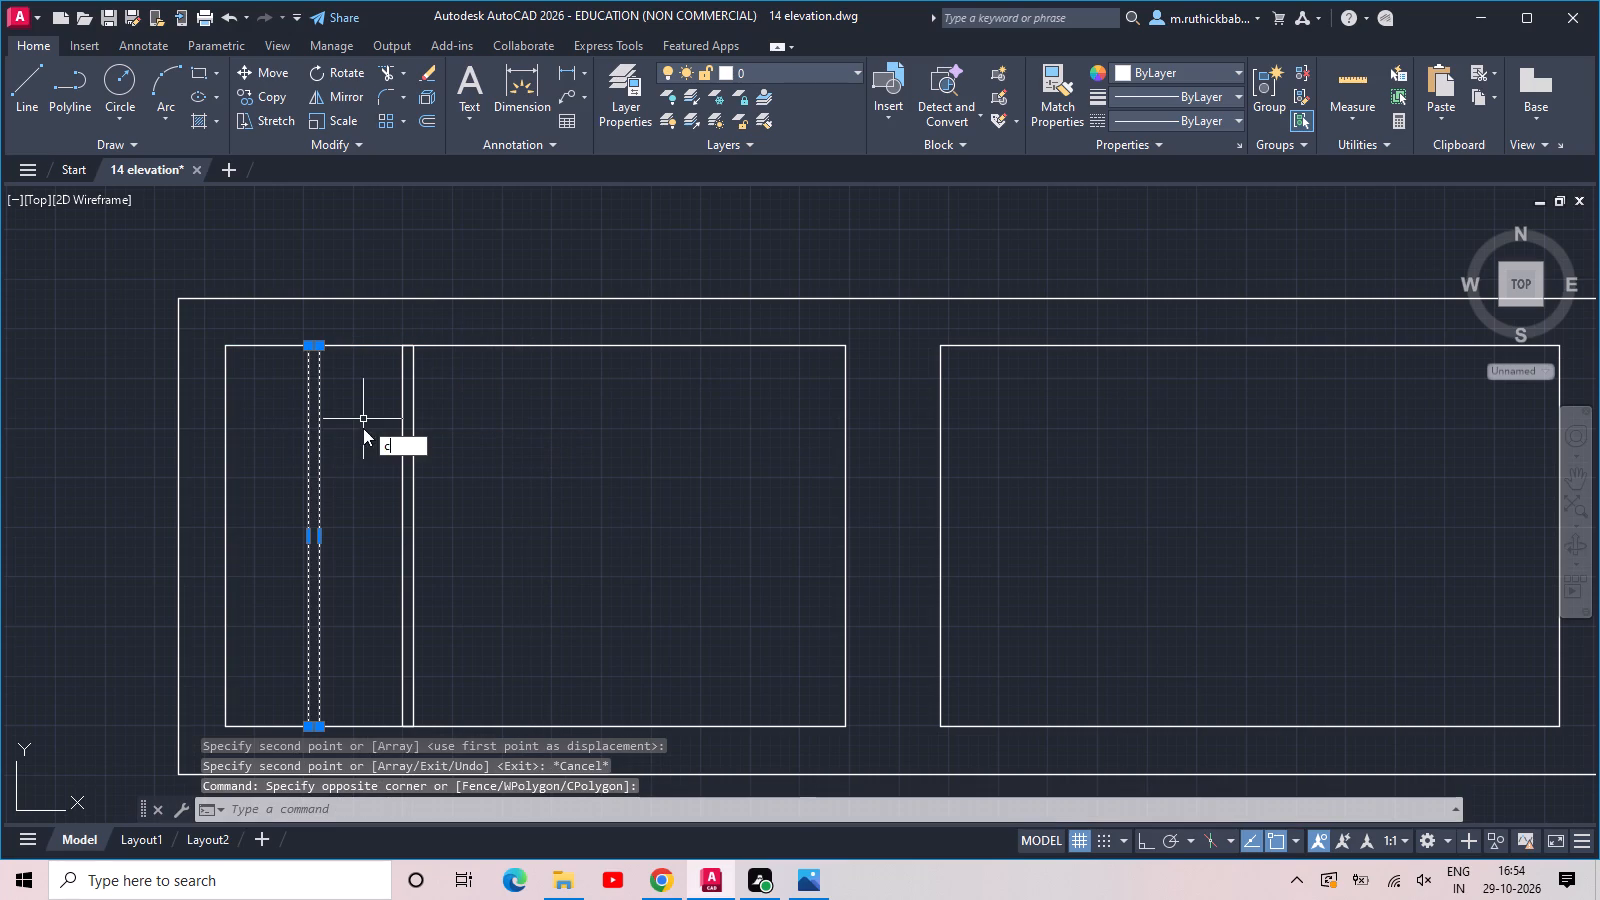
{"action": "key", "text": "o"}
{"action": "key", "text": "space"}
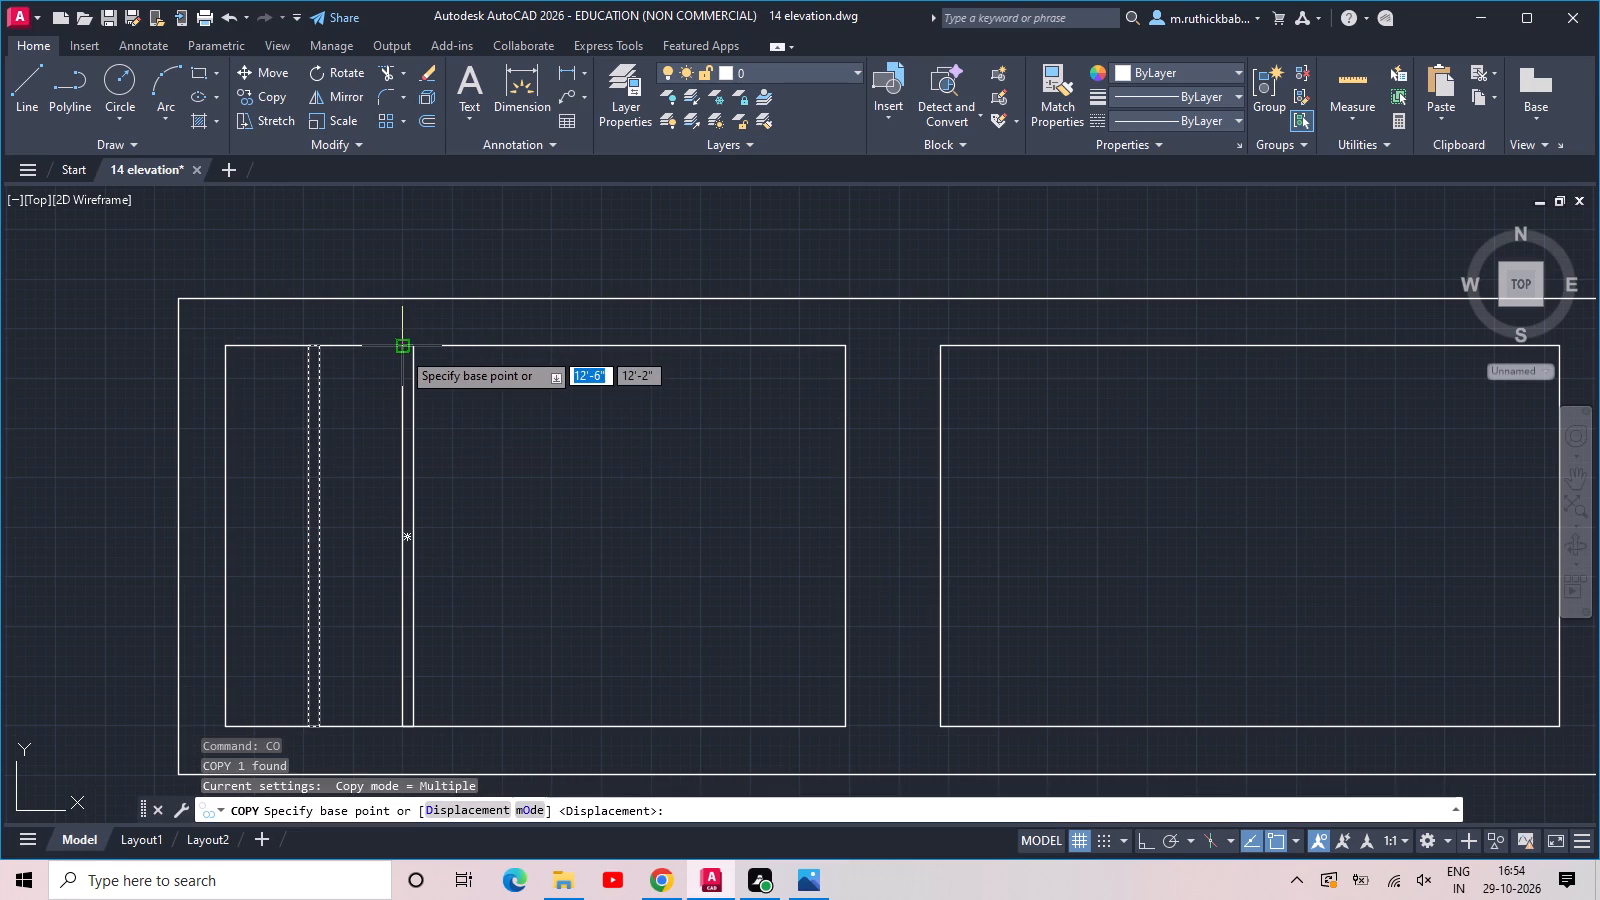
{"action": "left_click", "coordinate": [401, 350]}
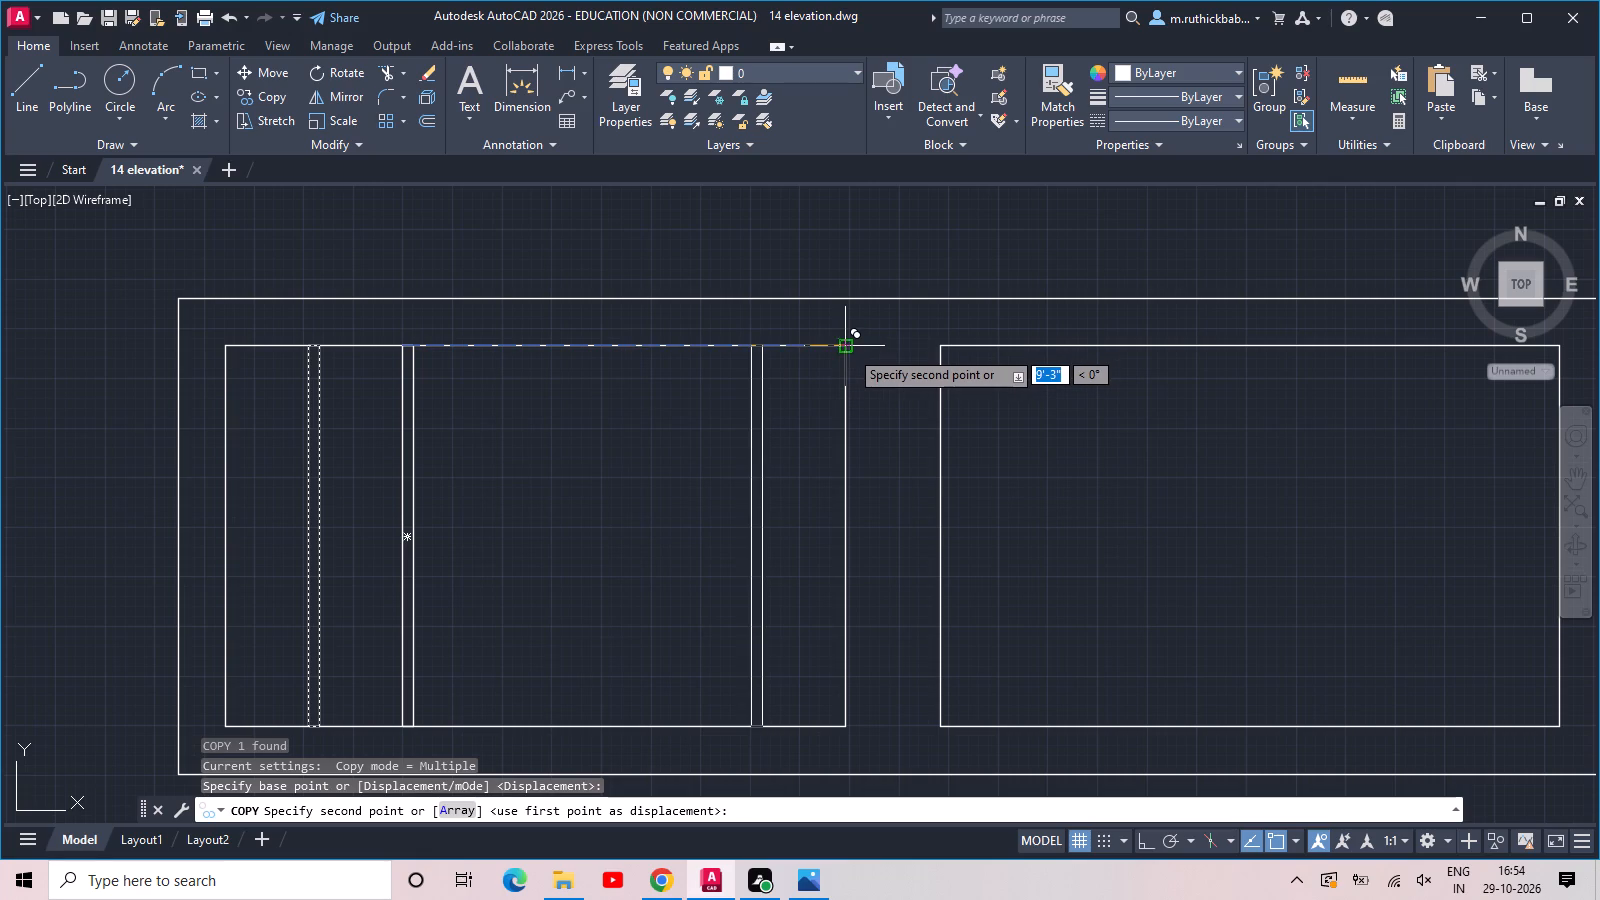
{"action": "left_click", "coordinate": [849, 349]}
{"action": "key", "text": "Escape"}
{"action": "scroll", "coordinate": [747, 392], "scroll_direction": "down", "scroll_amount": 1}
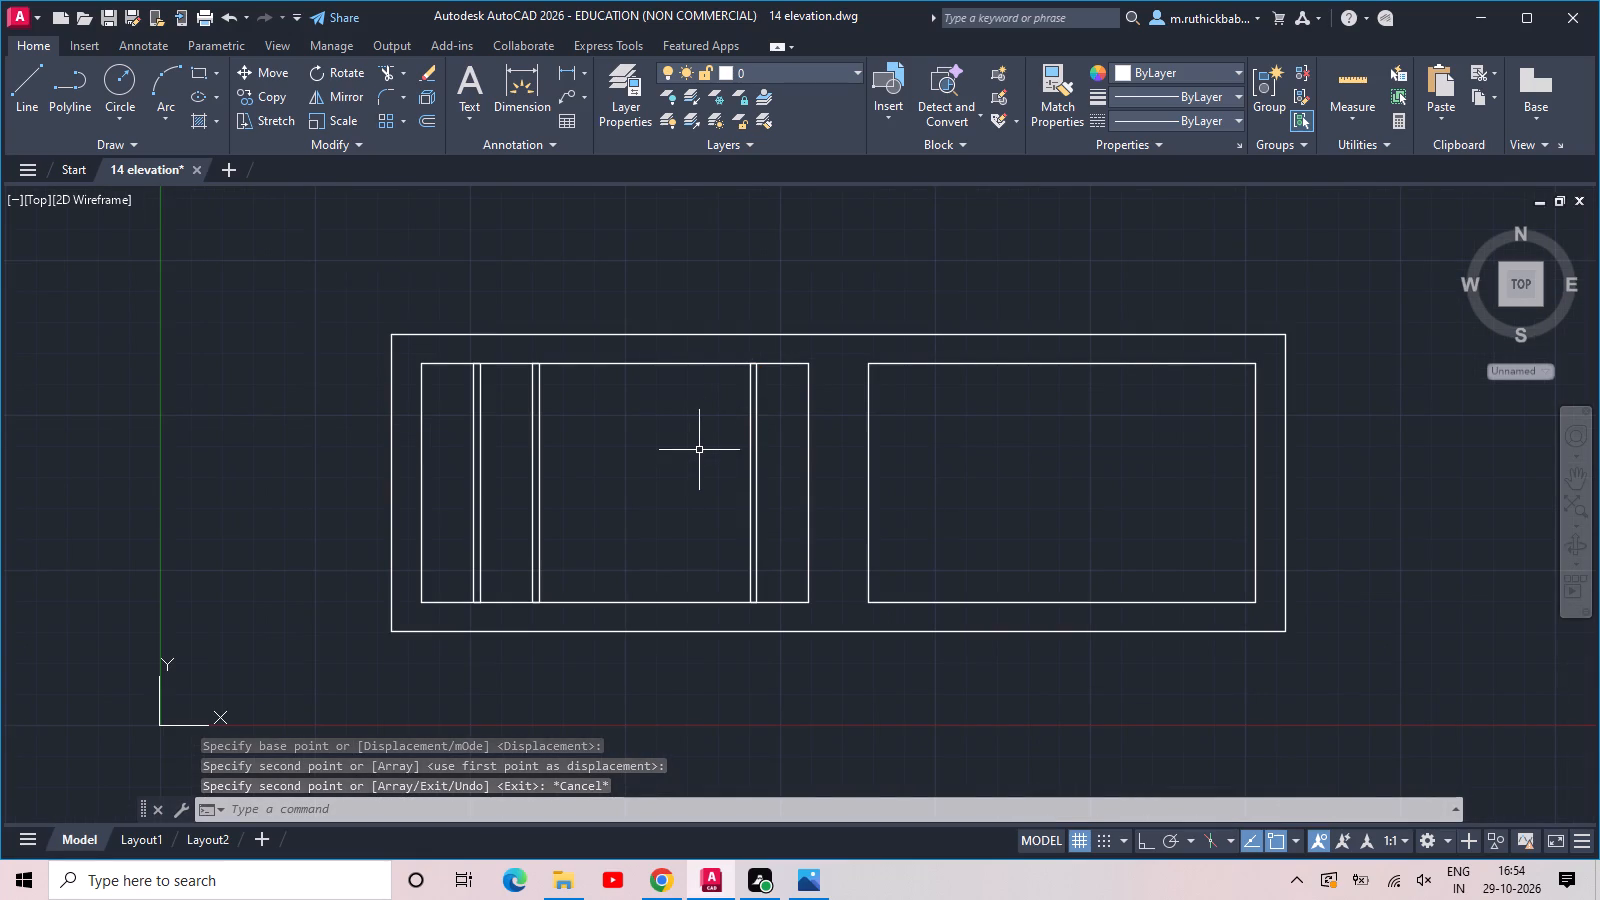
Copy the left opening's first two strips into the right opening, from the left opening's top-left corner to the right opening's top-left corner.
{"action": "scroll", "coordinate": [707, 429], "scroll_direction": "down", "scroll_amount": 1}
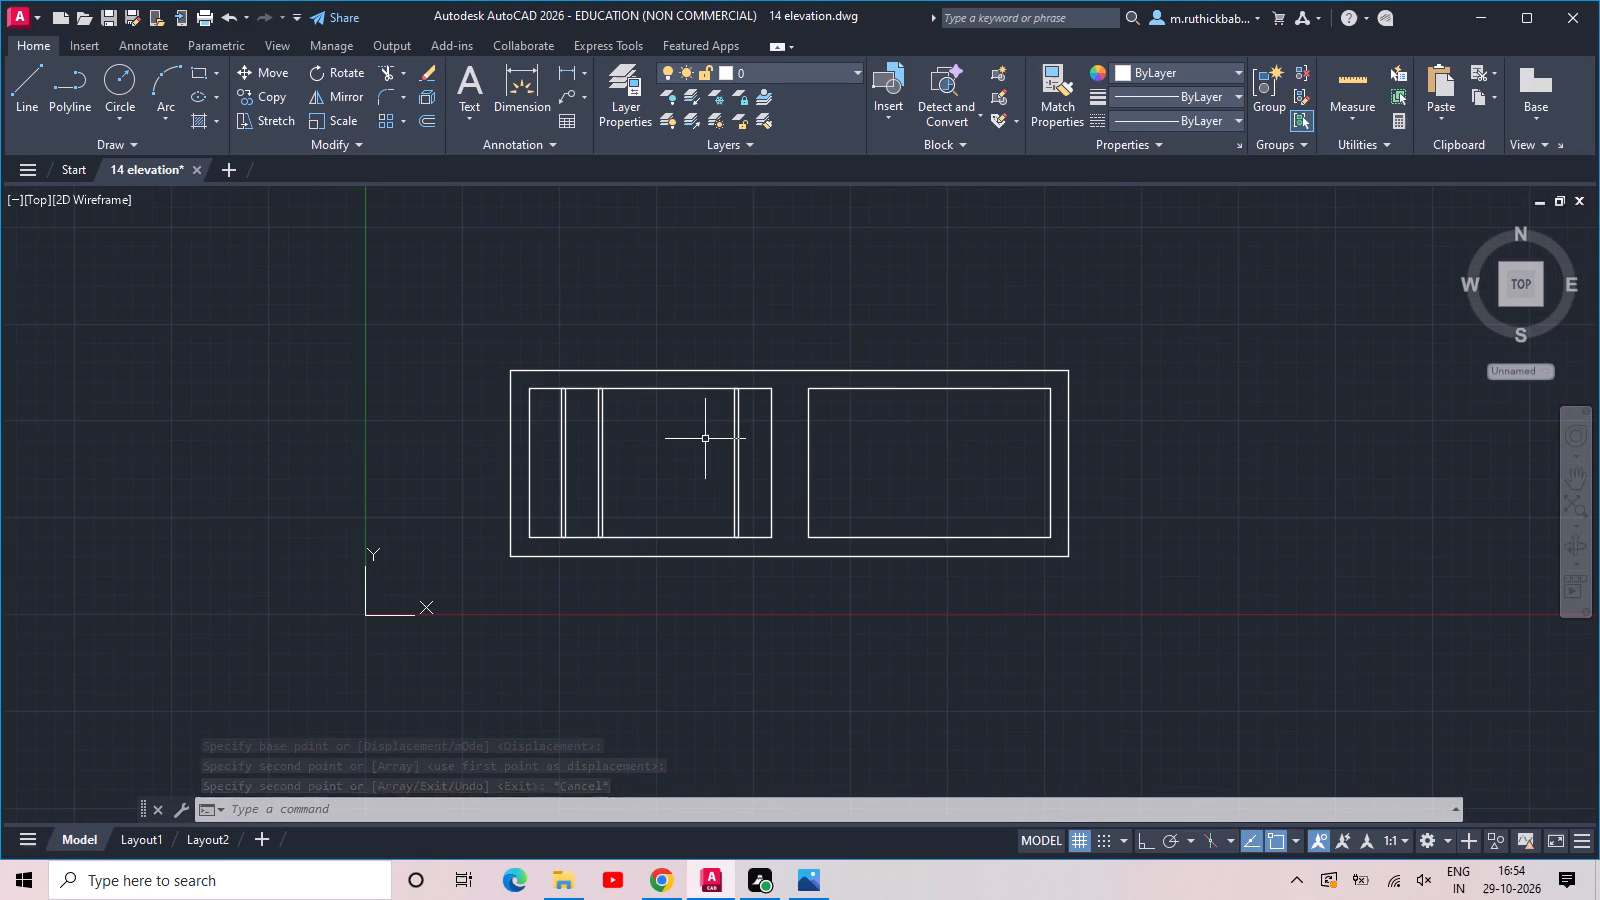
{"action": "middle_click_drag", "start_coordinate": [703, 439], "coordinate": [689, 410]}
{"action": "scroll", "coordinate": [574, 409], "scroll_direction": "up", "scroll_amount": 2}
{"action": "left_click_drag", "start_coordinate": [639, 422], "coordinate": [614, 417]}
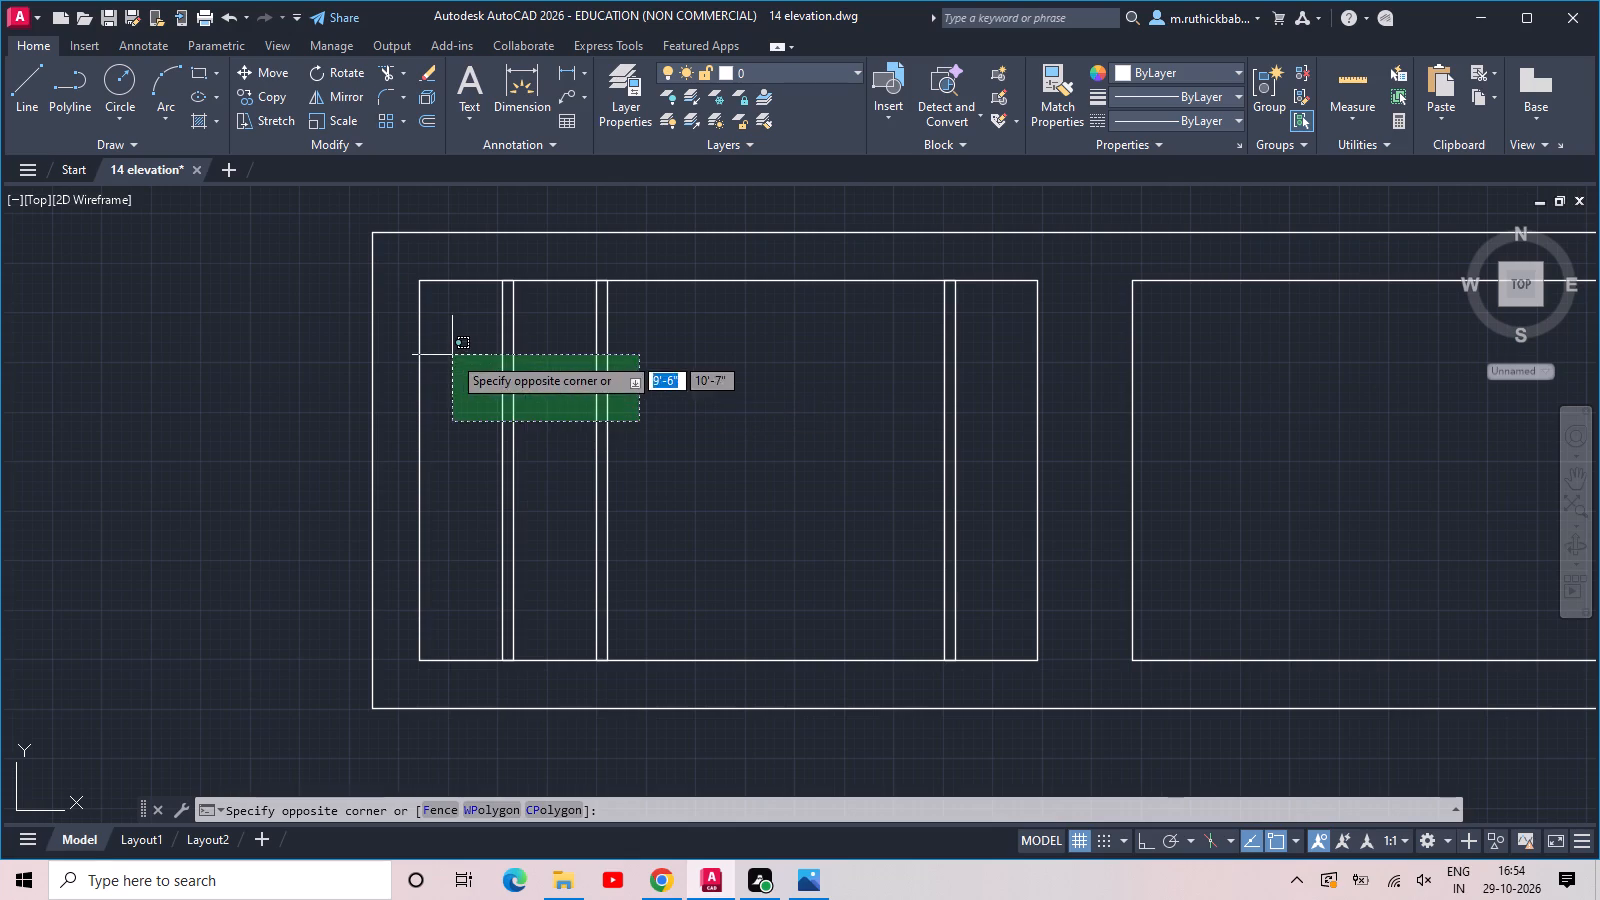
{"action": "left_click", "coordinate": [455, 355]}
{"action": "key", "text": "c"}
{"action": "type", "text": "o"}
{"action": "key", "text": "space"}
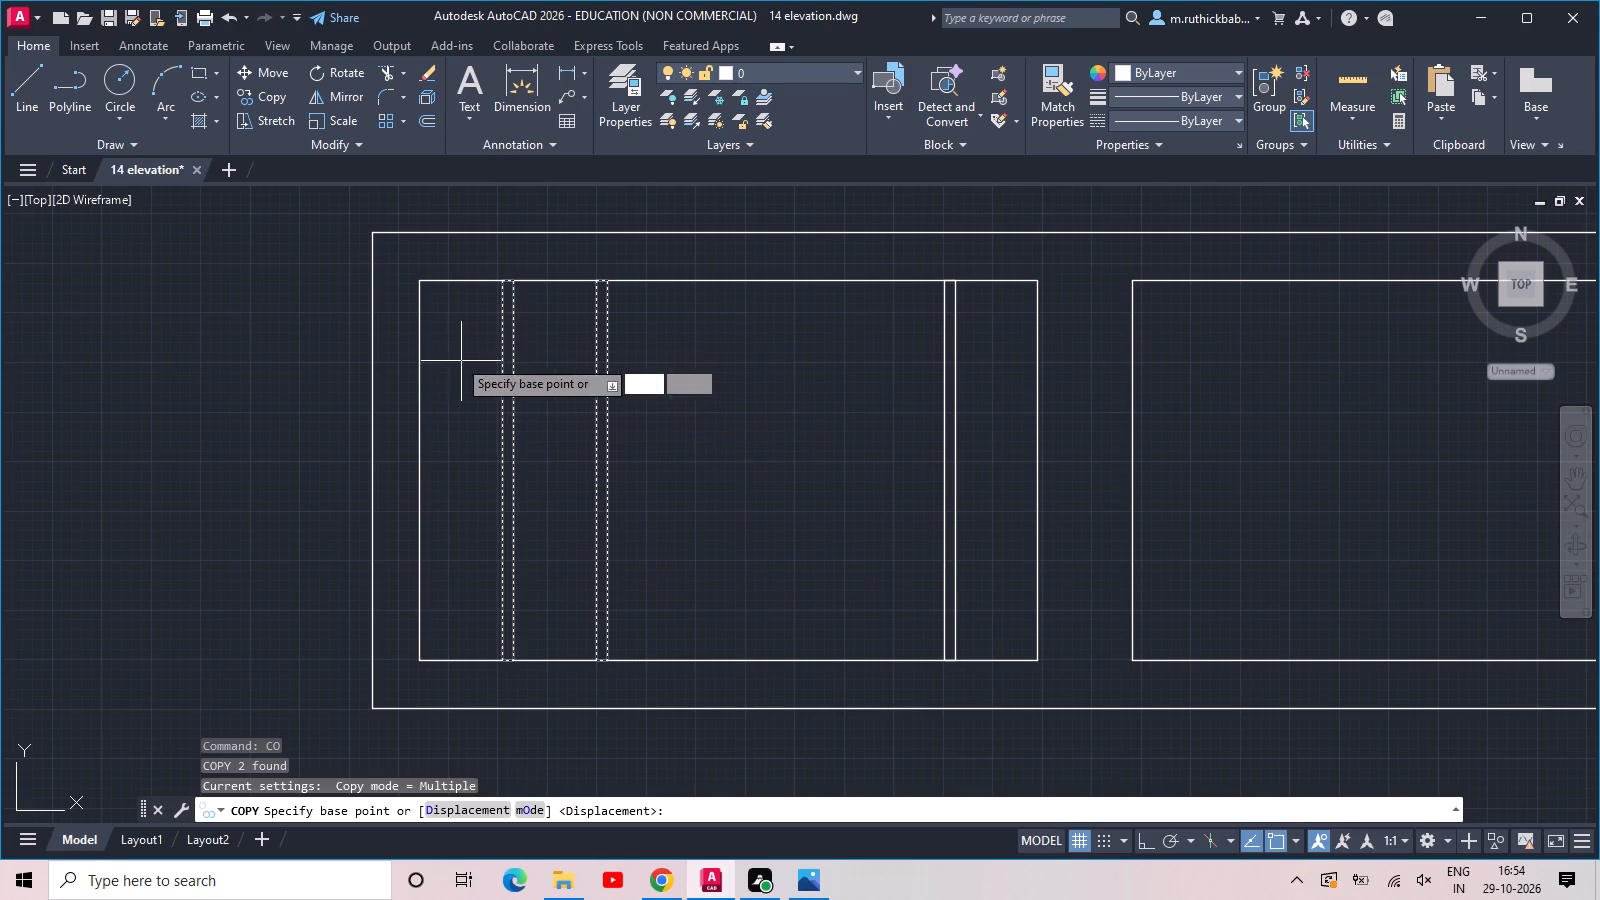
{"action": "left_click", "coordinate": [420, 285]}
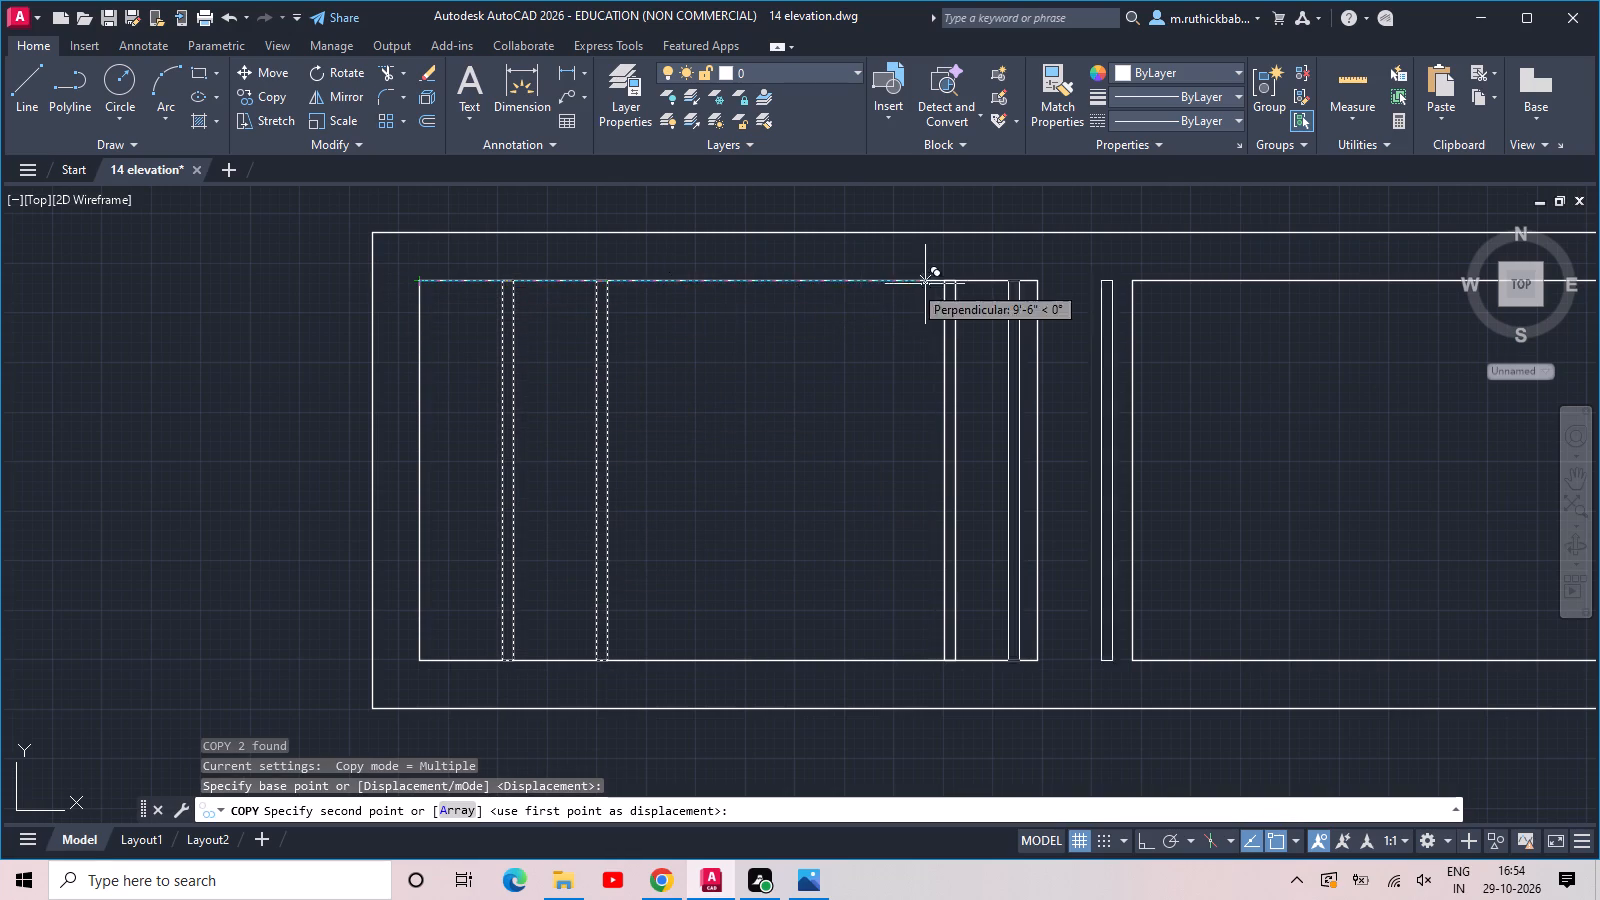
{"action": "left_click", "coordinate": [1128, 280]}
{"action": "middle_click_drag", "start_coordinate": [1156, 284], "coordinate": [1013, 335]}
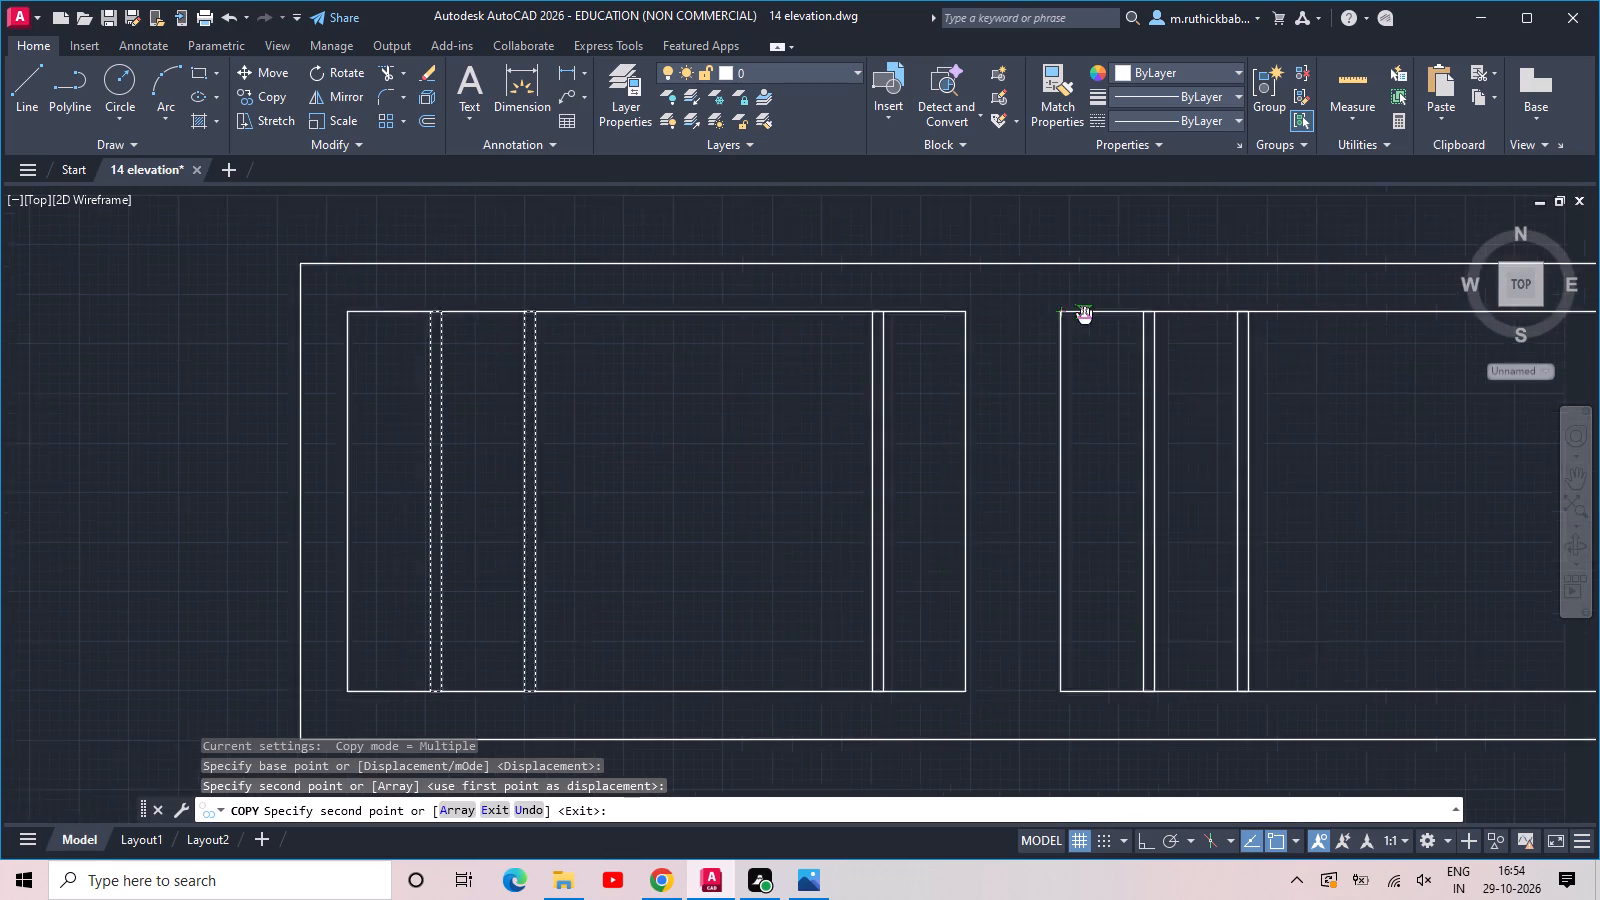
{"action": "middle_click_drag", "start_coordinate": [1013, 335], "coordinate": [859, 364]}
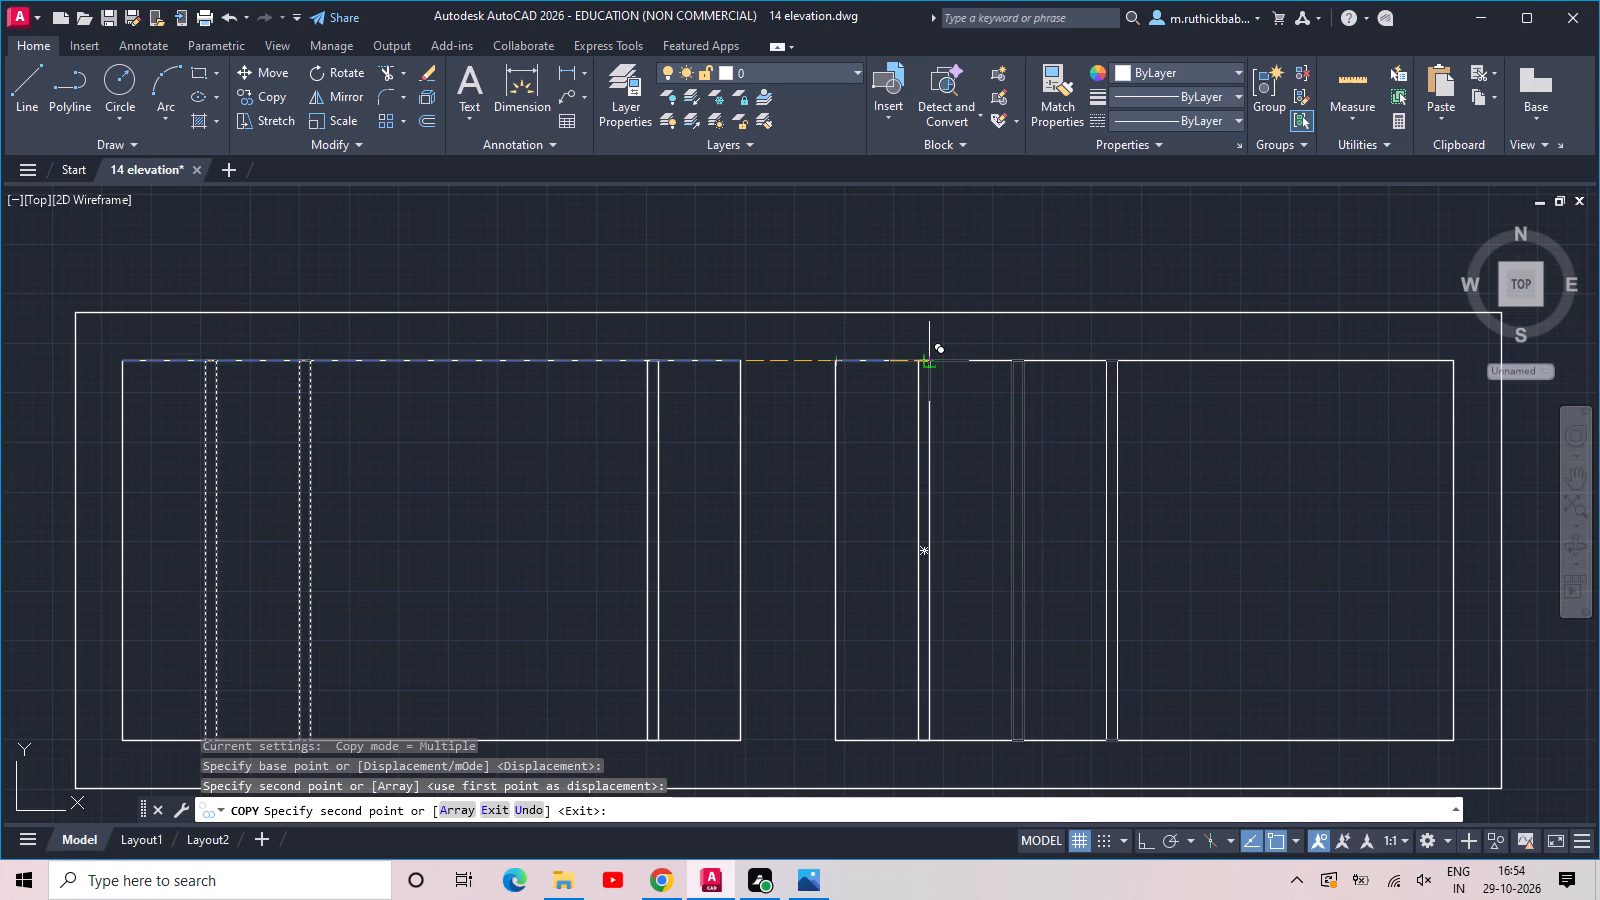
{"action": "key", "text": "Escape"}
Copy the left opening's first strip about 18'-11" right, from that opening's top-left corner to the top-right corner of the right opening's second strip.
{"action": "left_click_drag", "start_coordinate": [225, 463], "coordinate": [203, 454]}
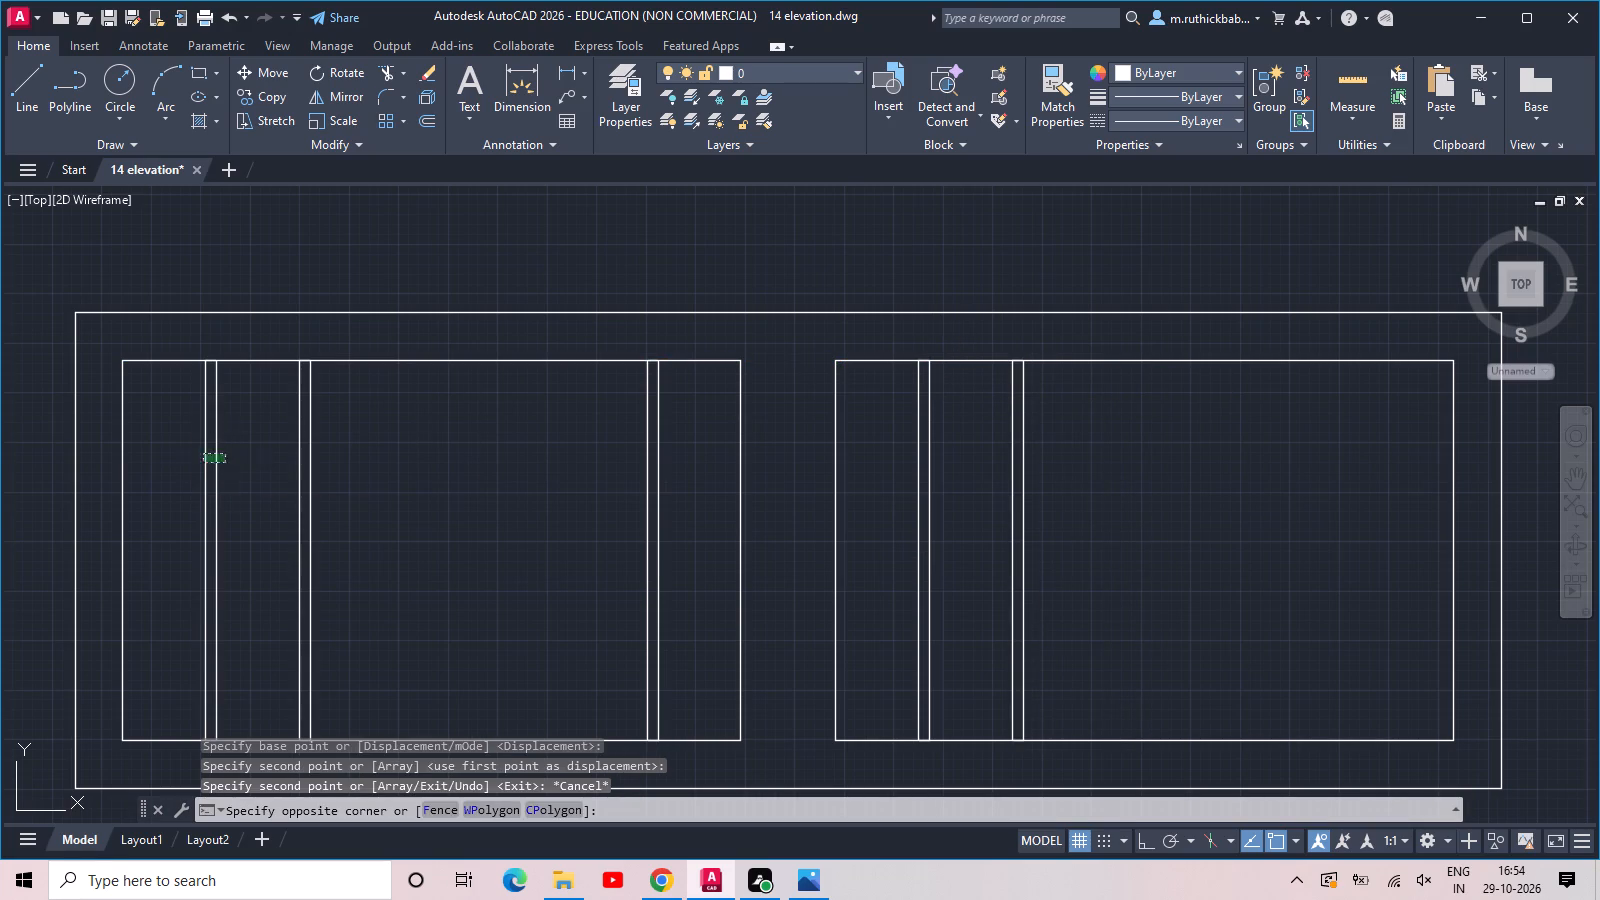
{"action": "left_click", "coordinate": [171, 430]}
{"action": "key", "text": "space"}
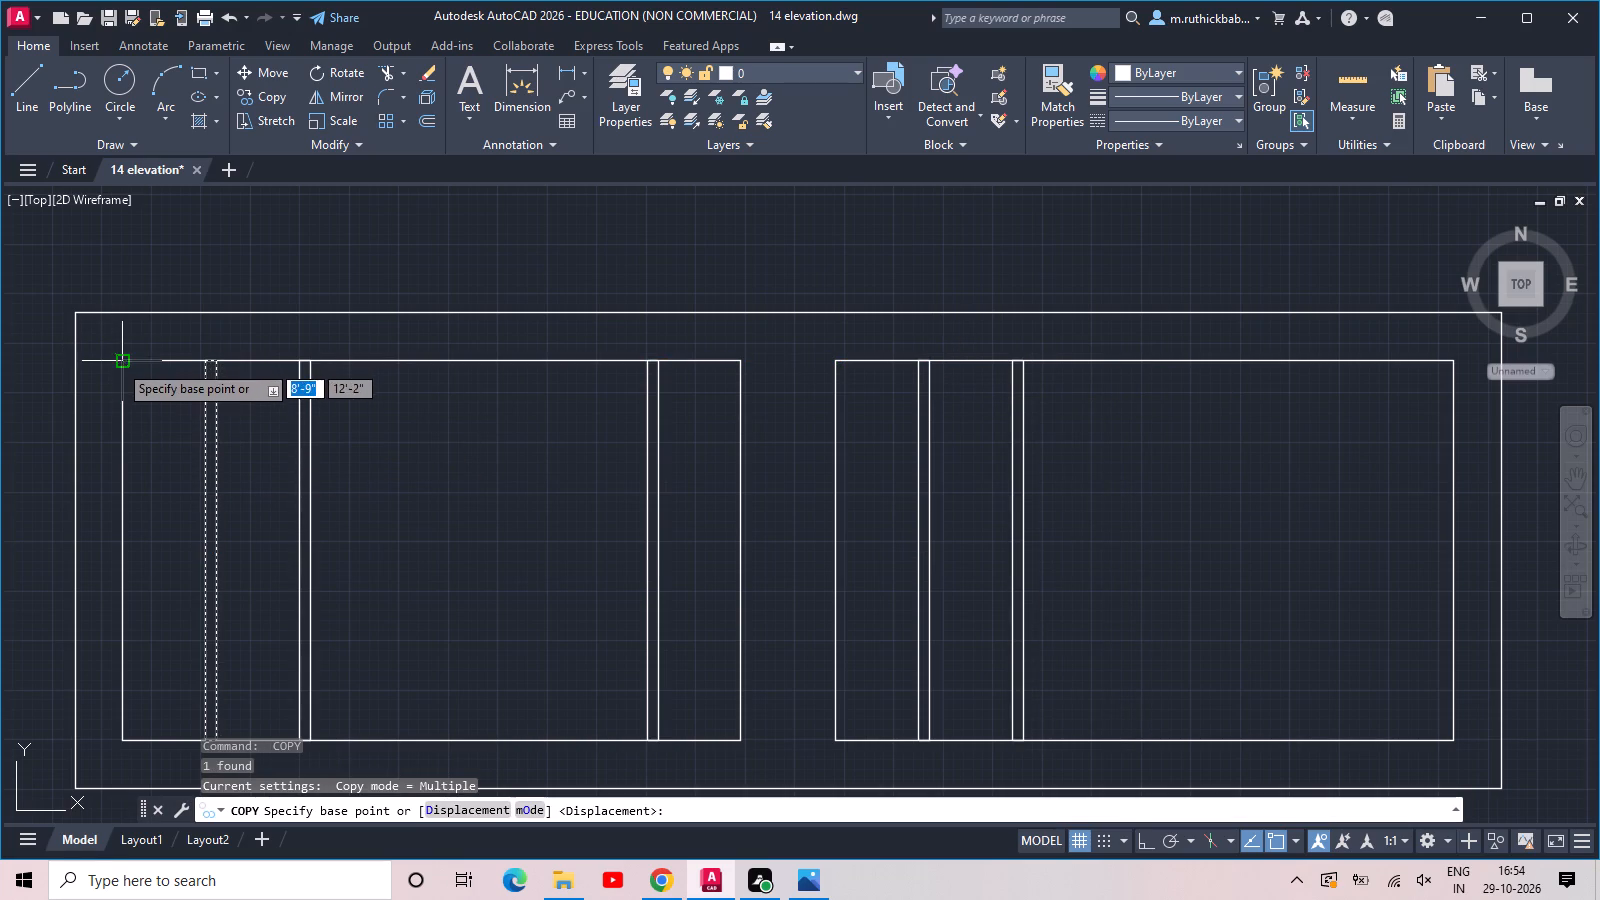
{"action": "left_click", "coordinate": [118, 363]}
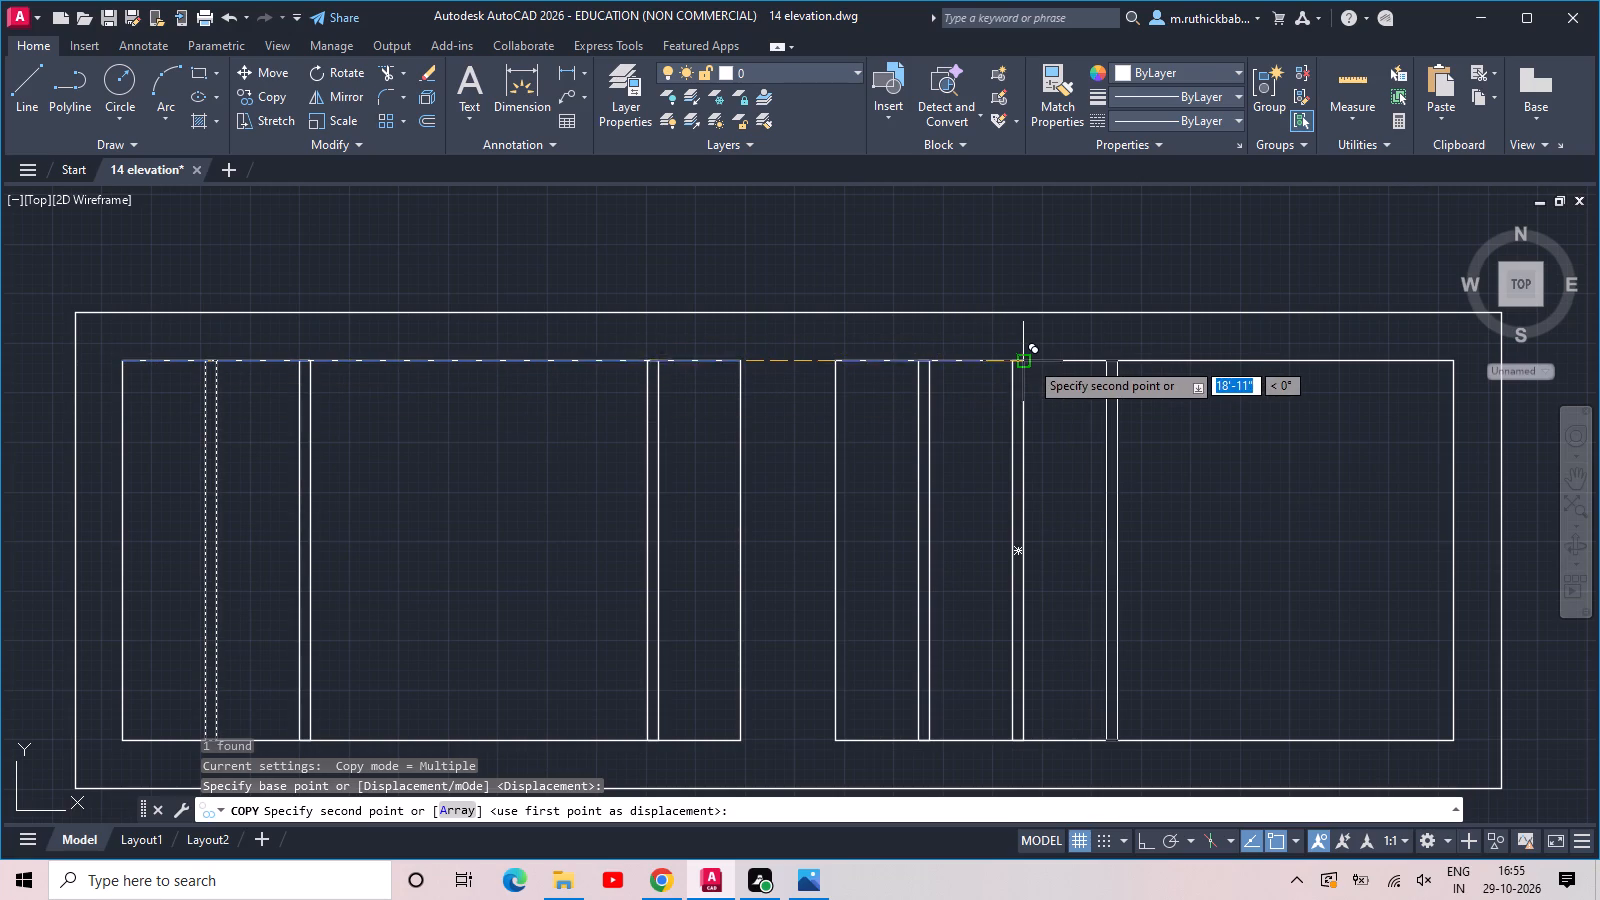
{"action": "left_click", "coordinate": [1030, 360]}
{"action": "key", "text": "Escape"}
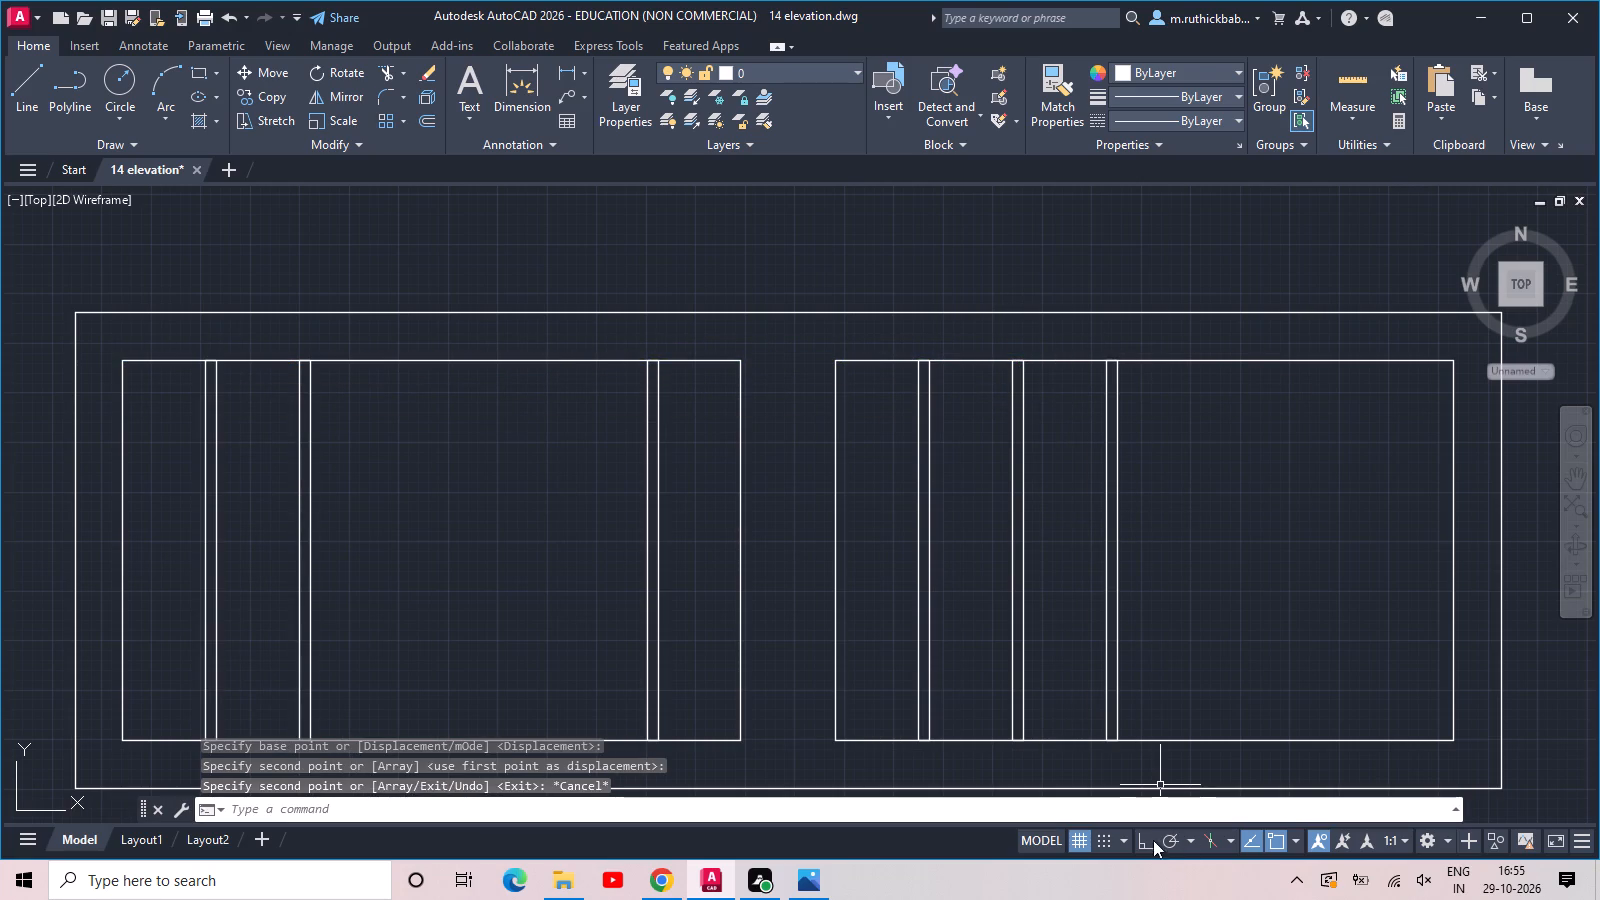
Turn on Ortho mode and draw a rectangle about 28' by 11" directly beneath the frame, aligned with the openings' outer sides.
{"action": "left_click", "coordinate": [1142, 835]}
{"action": "scroll", "coordinate": [1126, 711], "scroll_direction": "down", "scroll_amount": 1}
{"action": "middle_click_drag", "start_coordinate": [1119, 693], "coordinate": [1092, 639]}
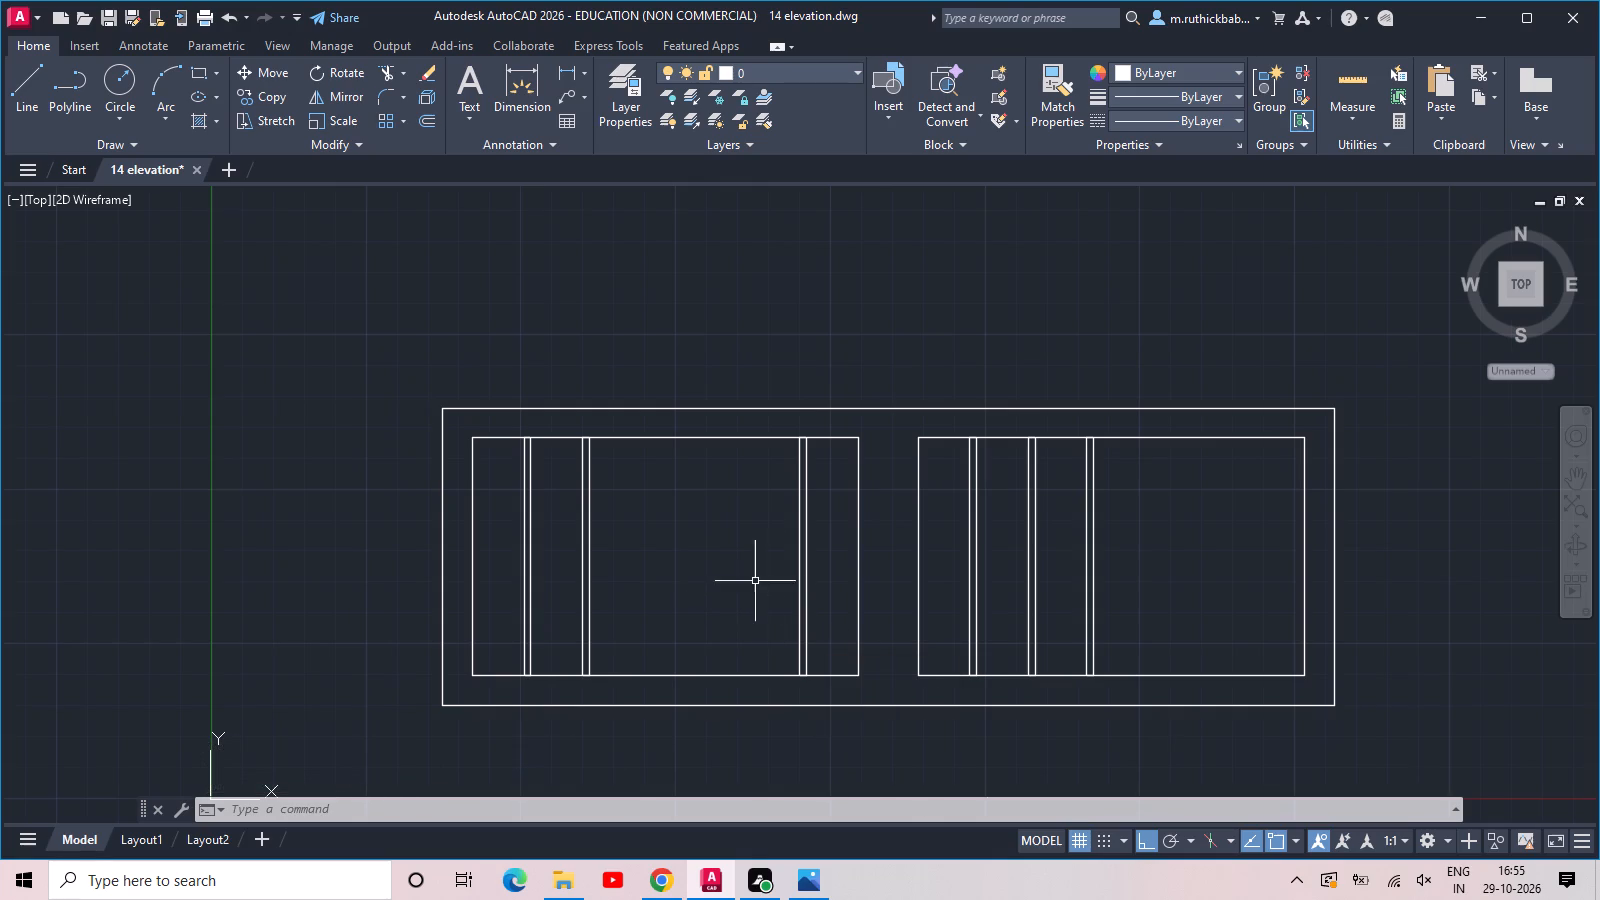
{"action": "middle_click_drag", "start_coordinate": [785, 573], "coordinate": [687, 654]}
{"action": "middle_click_drag", "start_coordinate": [647, 594], "coordinate": [713, 641]}
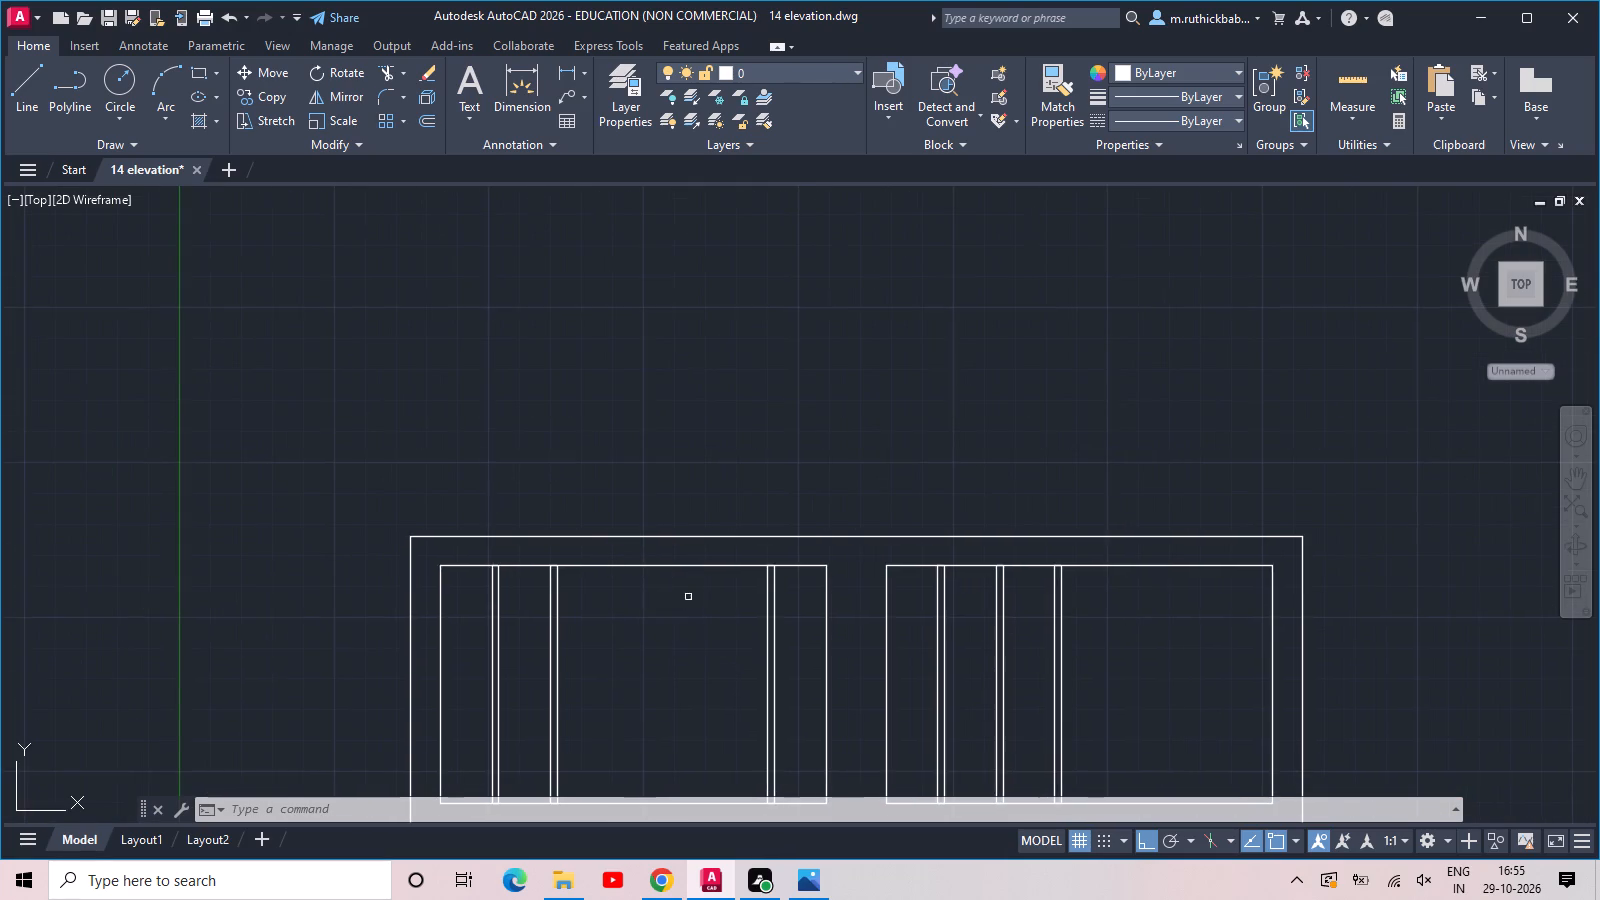
{"action": "scroll", "coordinate": [688, 595], "scroll_direction": "down", "scroll_amount": 1}
{"action": "middle_click_drag", "start_coordinate": [746, 592], "coordinate": [734, 550]}
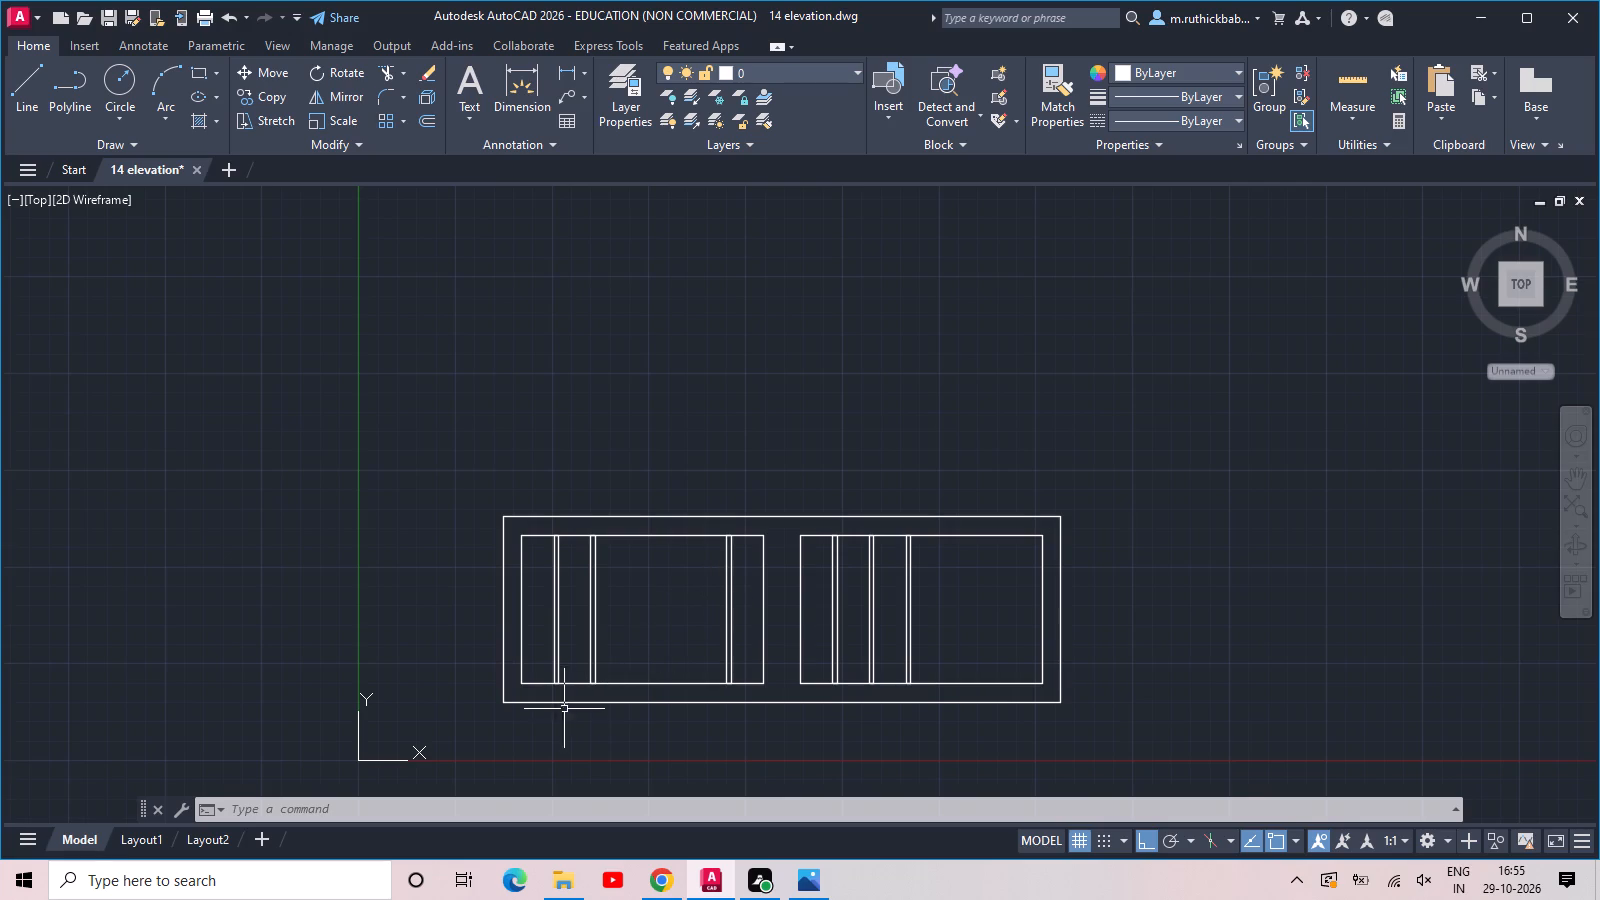
{"action": "scroll", "coordinate": [544, 723], "scroll_direction": "up", "scroll_amount": 1}
{"action": "type", "text": "rec"}
{"action": "key", "text": "space"}
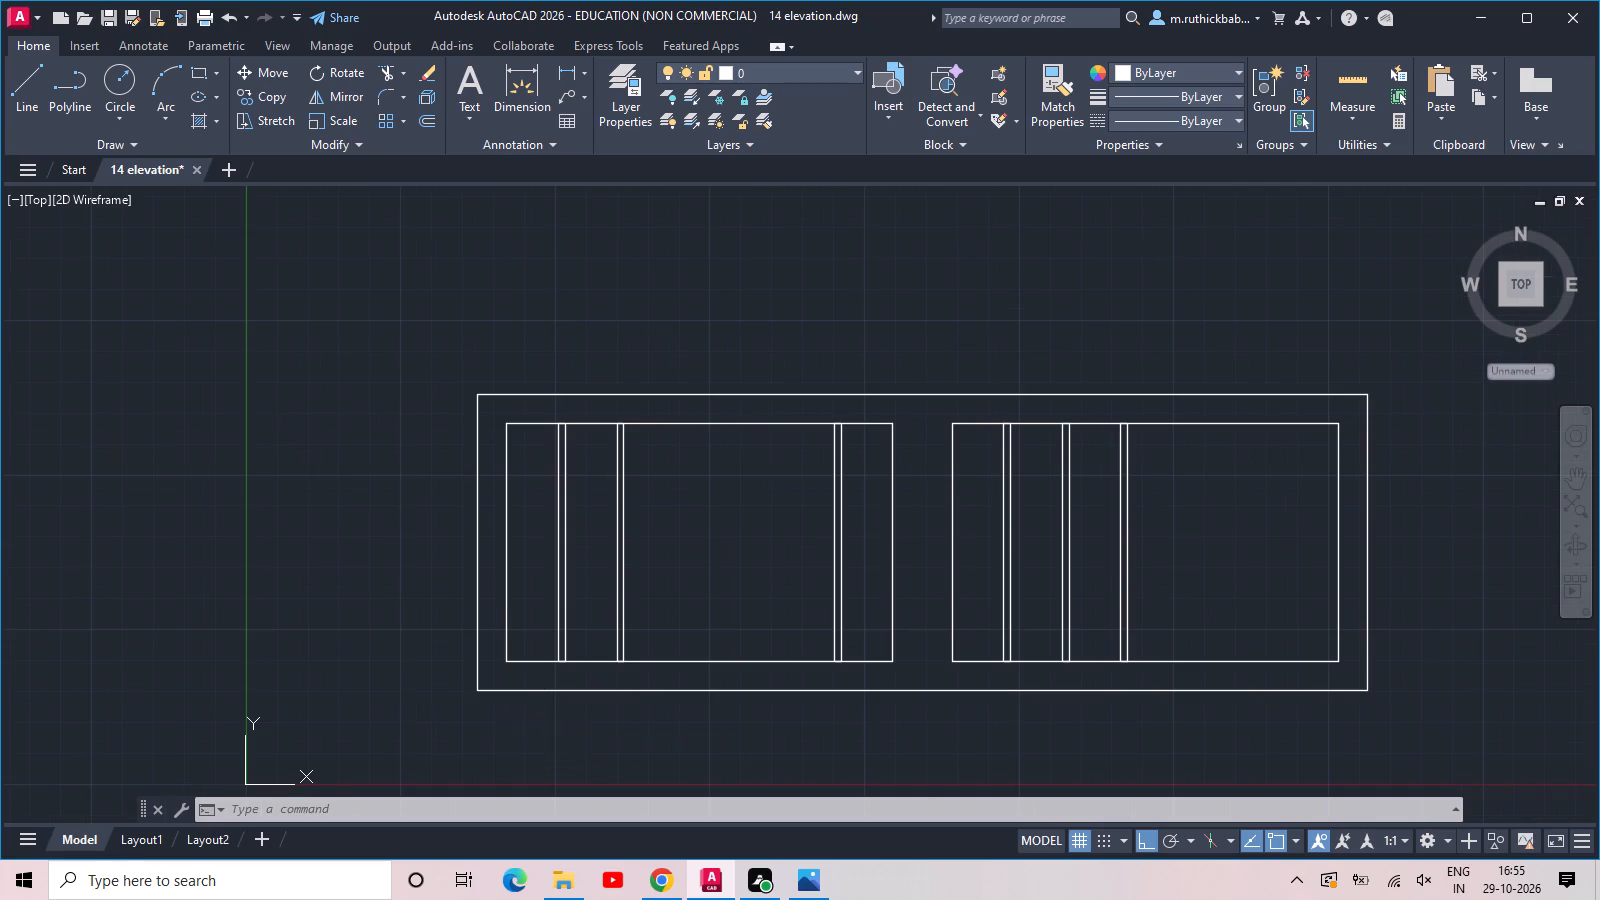
{"action": "left_click", "coordinate": [504, 688]}
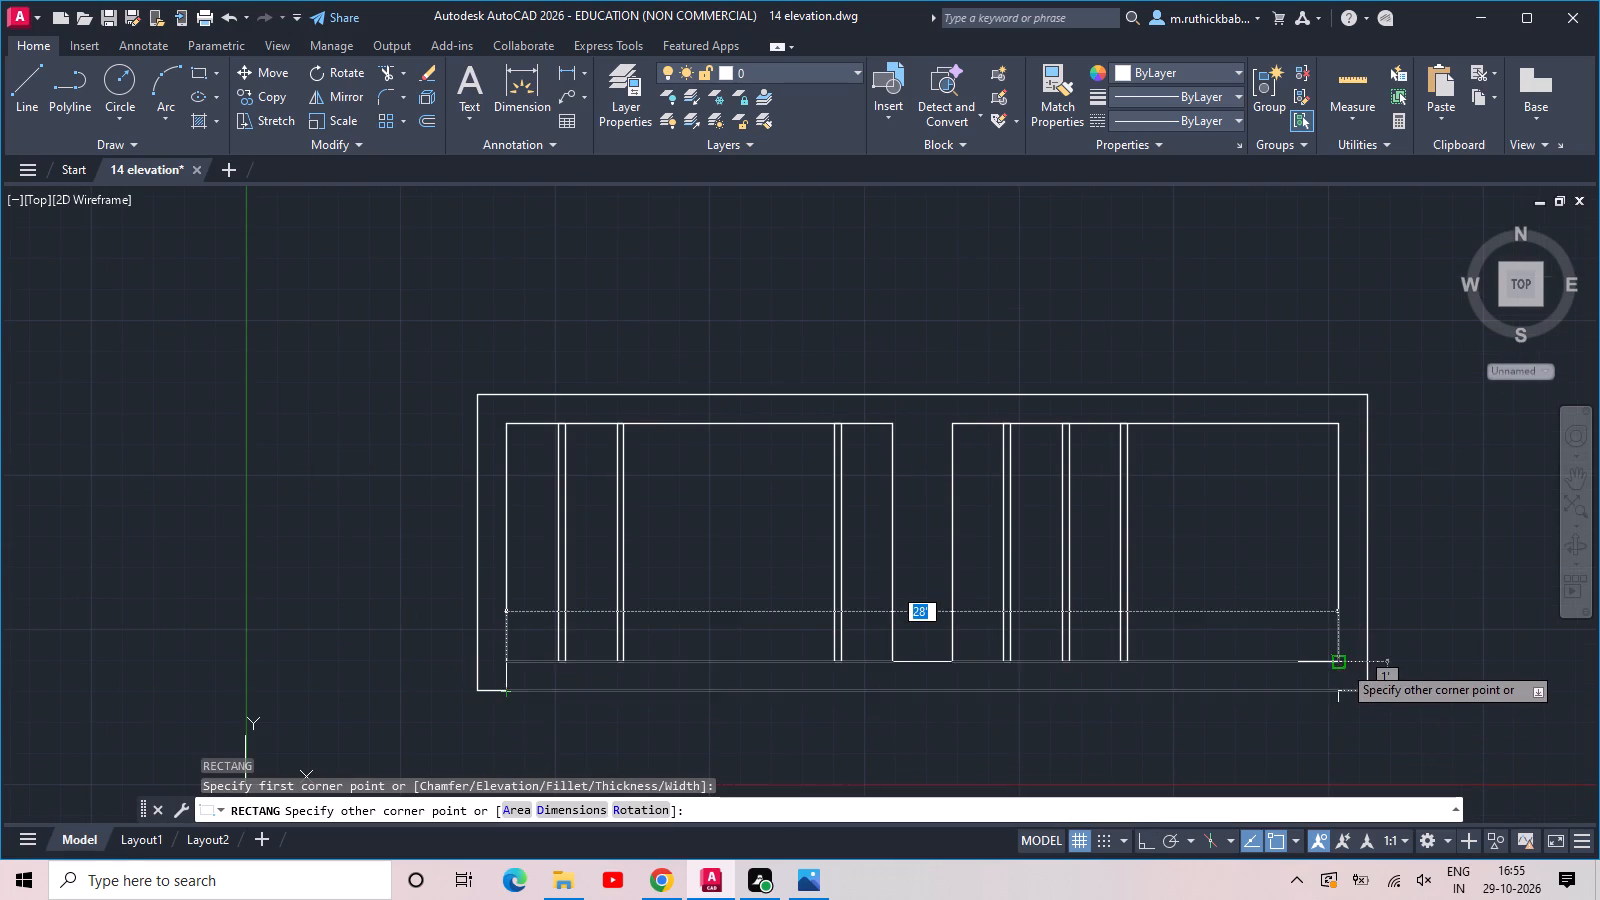
{"action": "left_click", "coordinate": [1333, 721]}
Offset the frame's top edge 10' upward.
{"action": "middle_click_drag", "start_coordinate": [1206, 735], "coordinate": [1158, 639]}
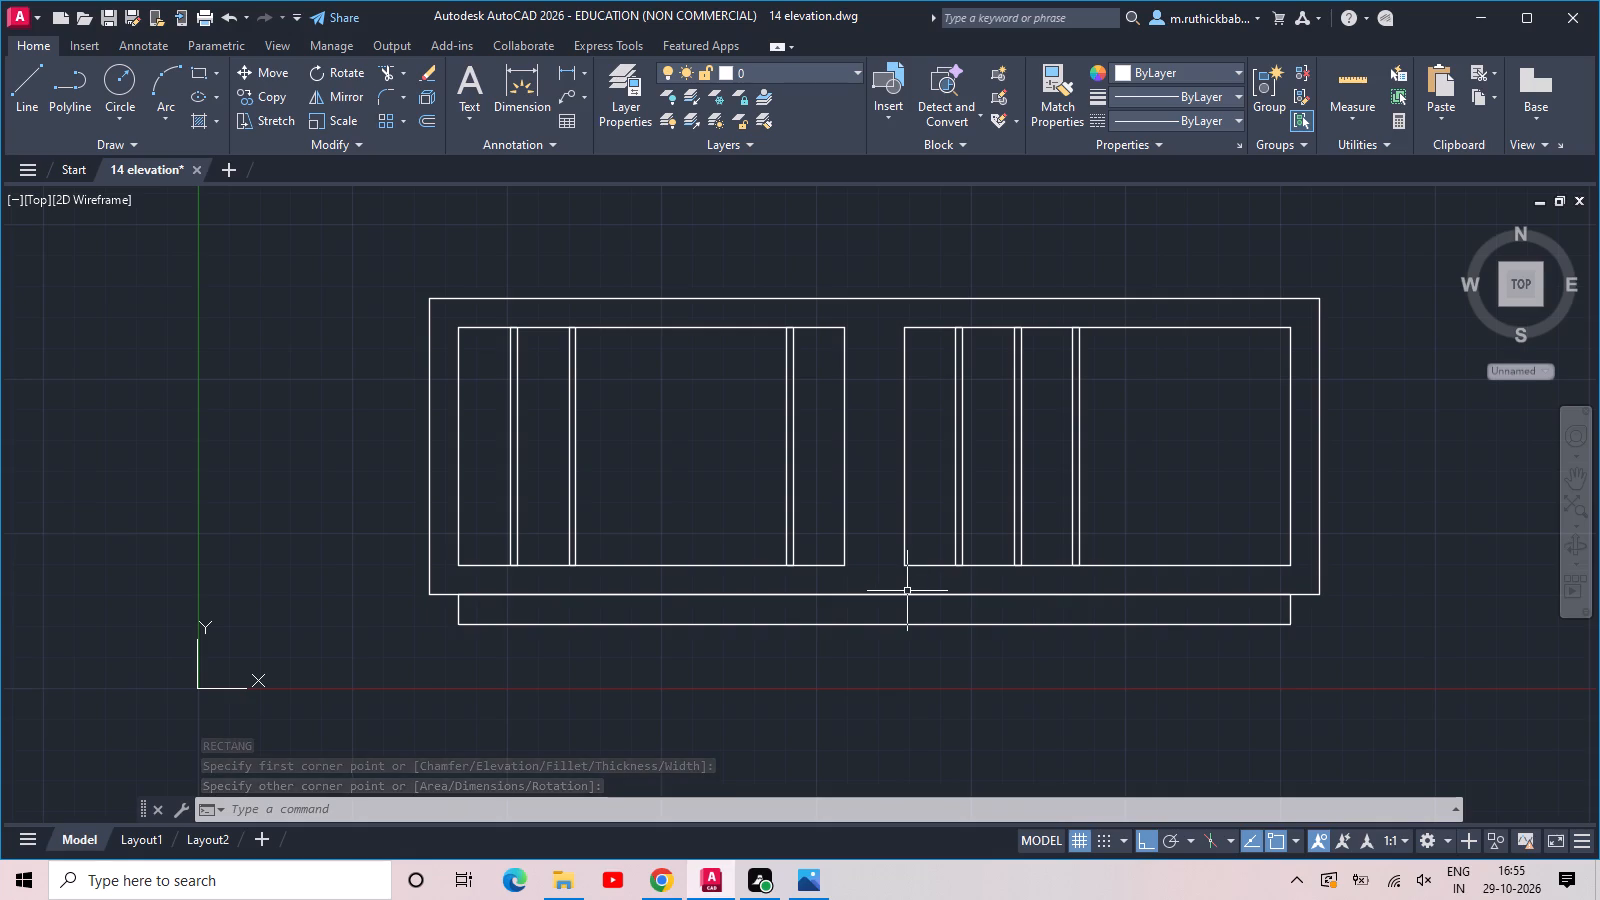
{"action": "middle_click_drag", "start_coordinate": [903, 533], "coordinate": [877, 646]}
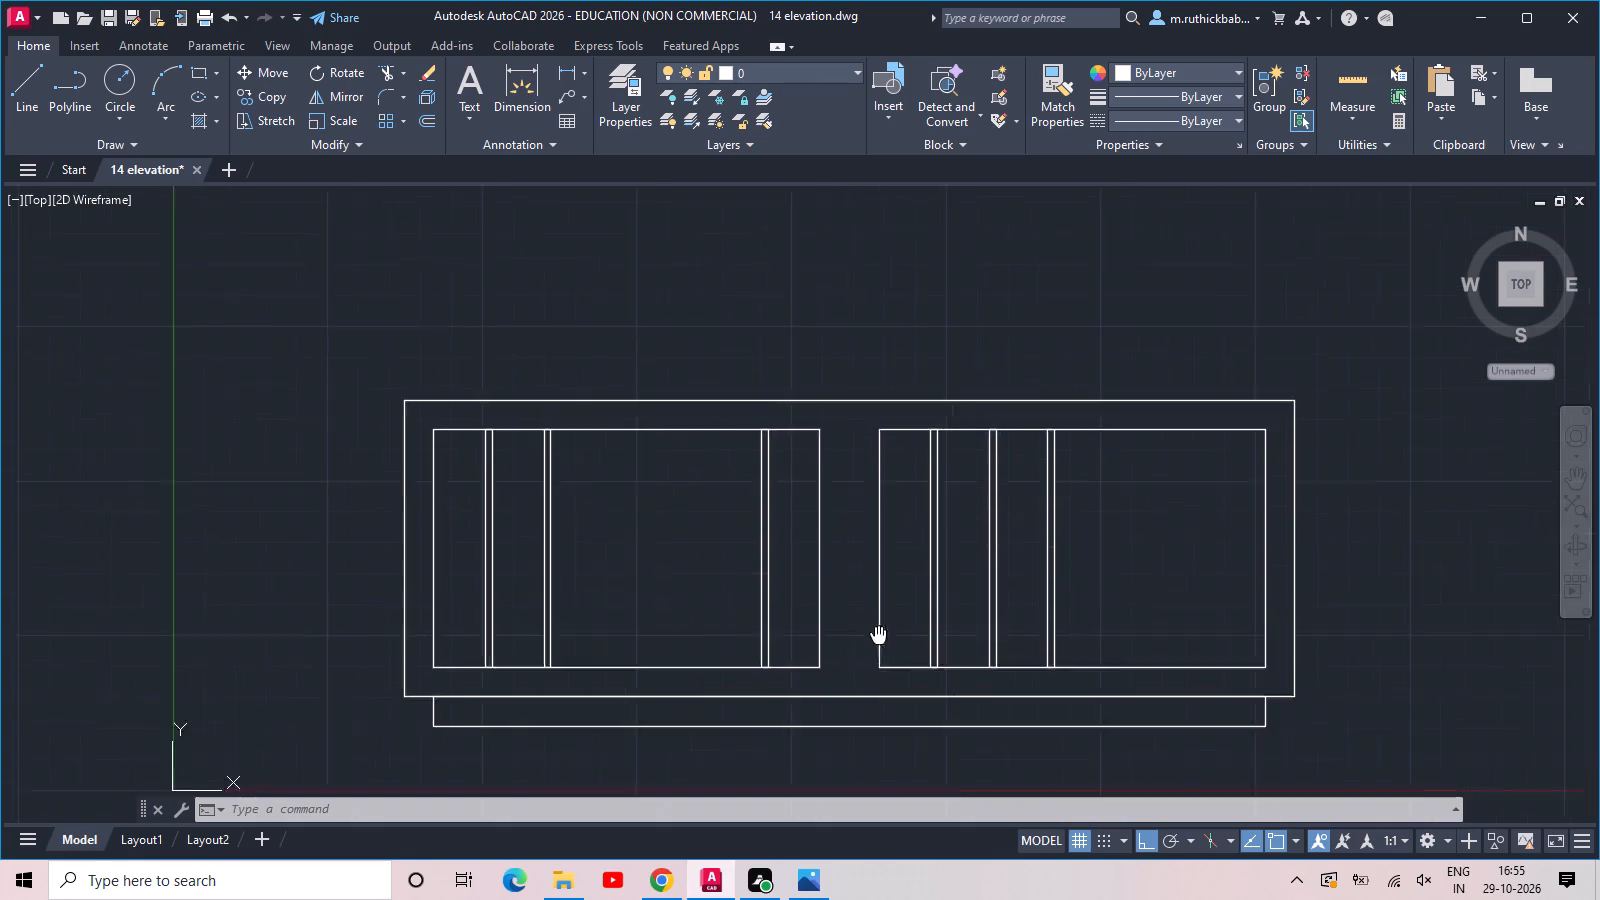
{"action": "middle_click_drag", "start_coordinate": [877, 646], "coordinate": [874, 675]}
{"action": "scroll", "coordinate": [863, 654], "scroll_direction": "down", "scroll_amount": 1}
{"action": "middle_click", "coordinate": [859, 630]}
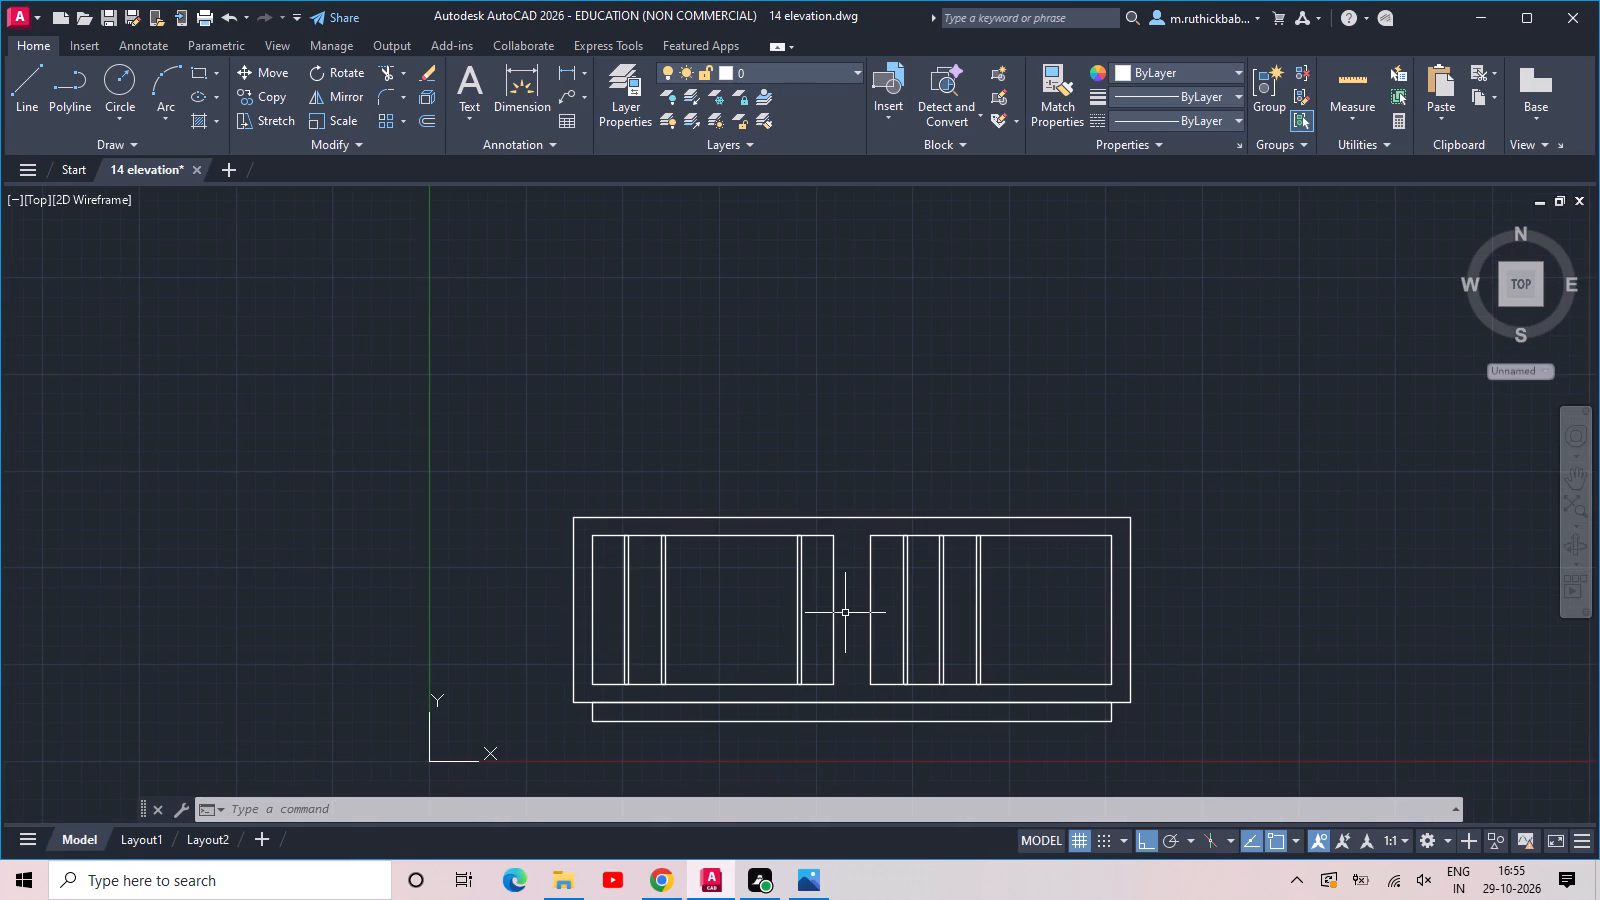
{"action": "type", "text": "off"}
{"action": "key", "text": "space"}
{"action": "type", "text": "10'"}
{"action": "key", "text": "Return"}
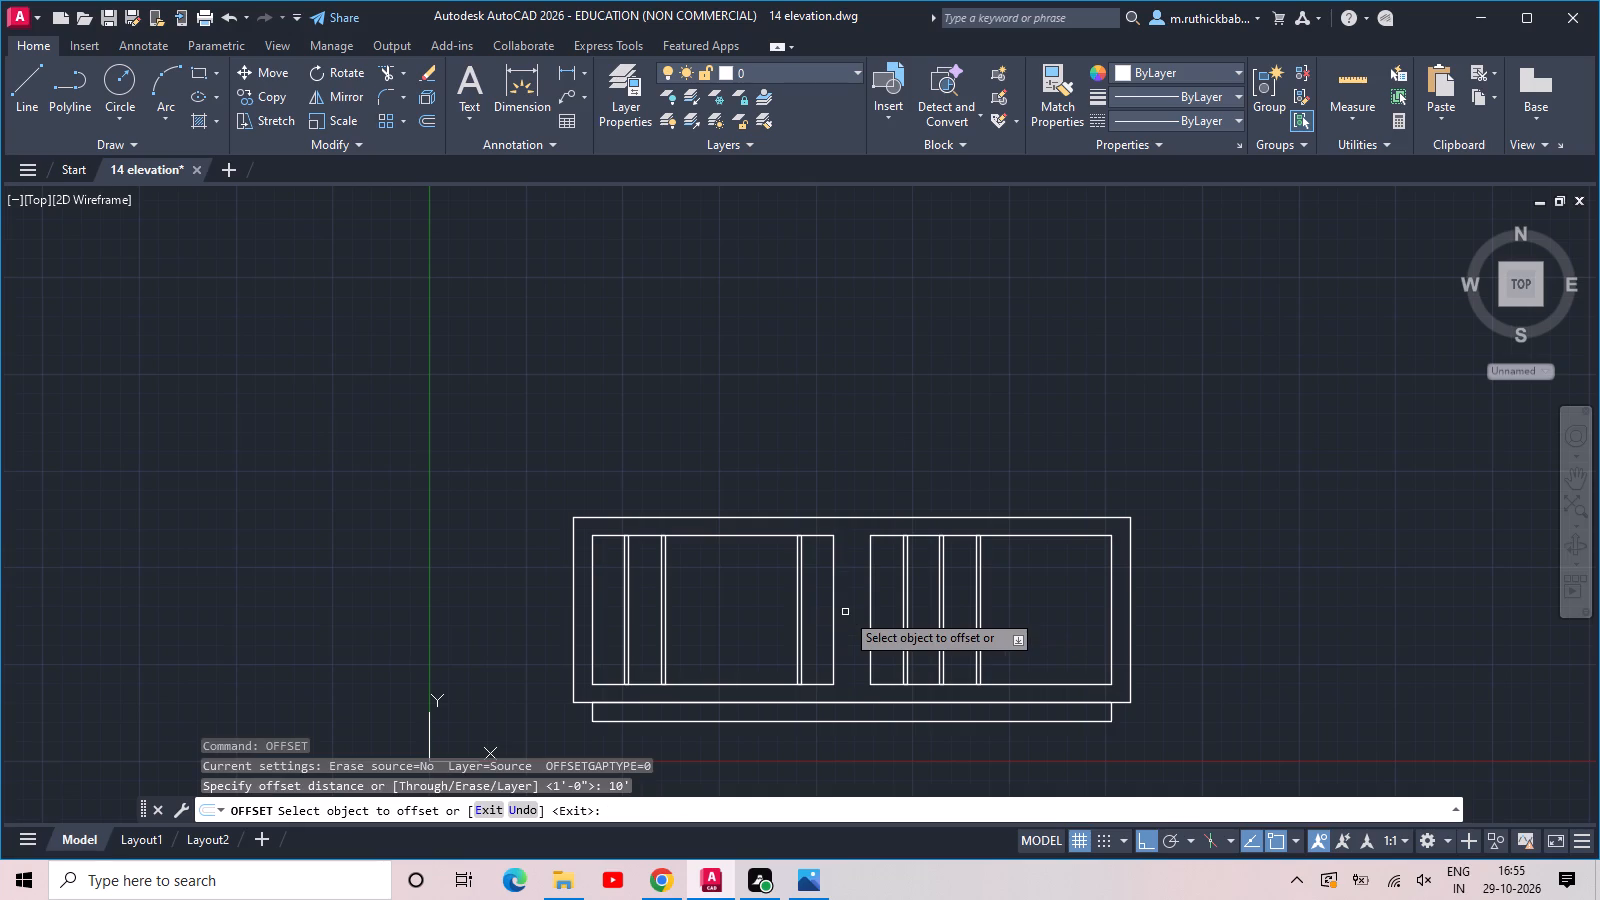
{"action": "left_click", "coordinate": [852, 519]}
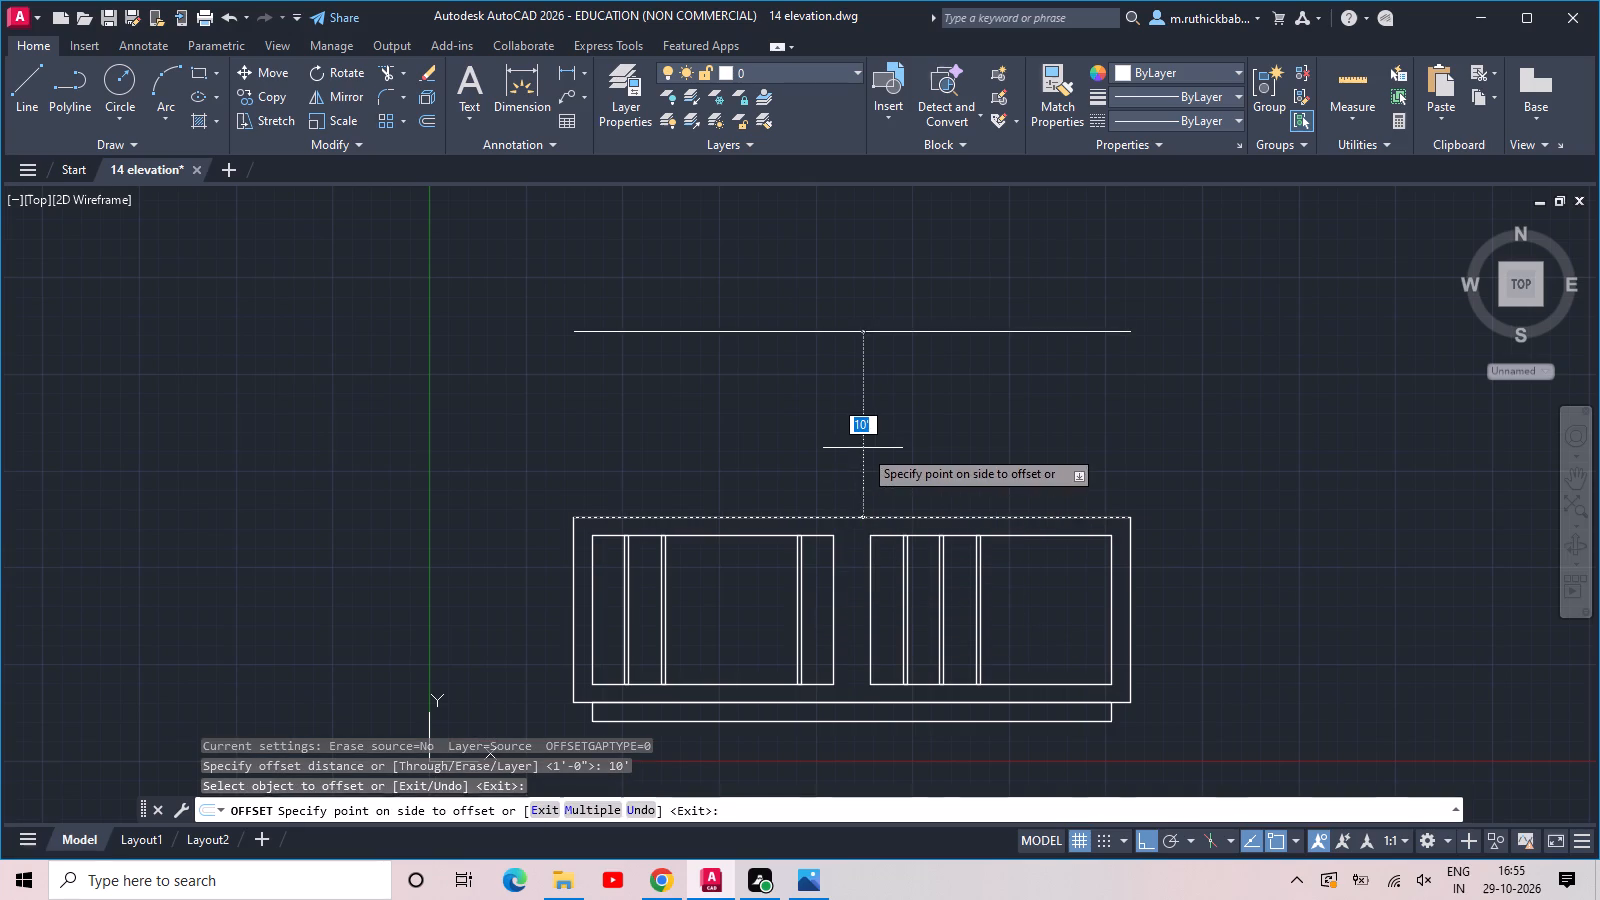
{"action": "left_click", "coordinate": [863, 445]}
{"action": "key", "text": "Escape"}
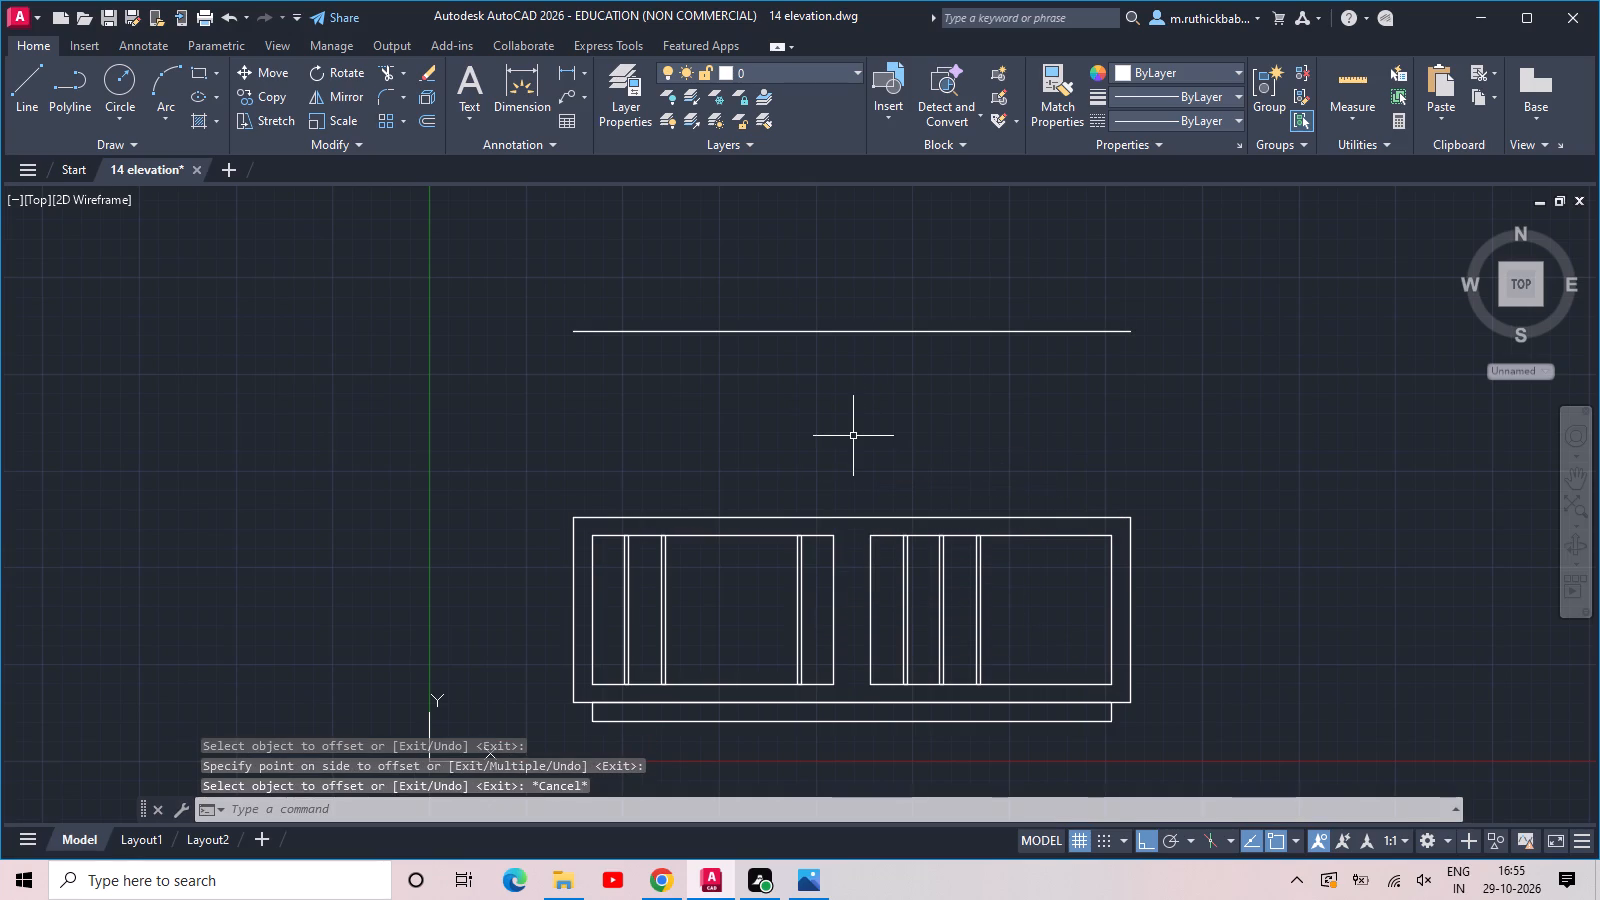
Extend the frame's left and right sides up to the new top line to enclose an upper storey.
{"action": "middle_click_drag", "start_coordinate": [857, 431], "coordinate": [805, 490]}
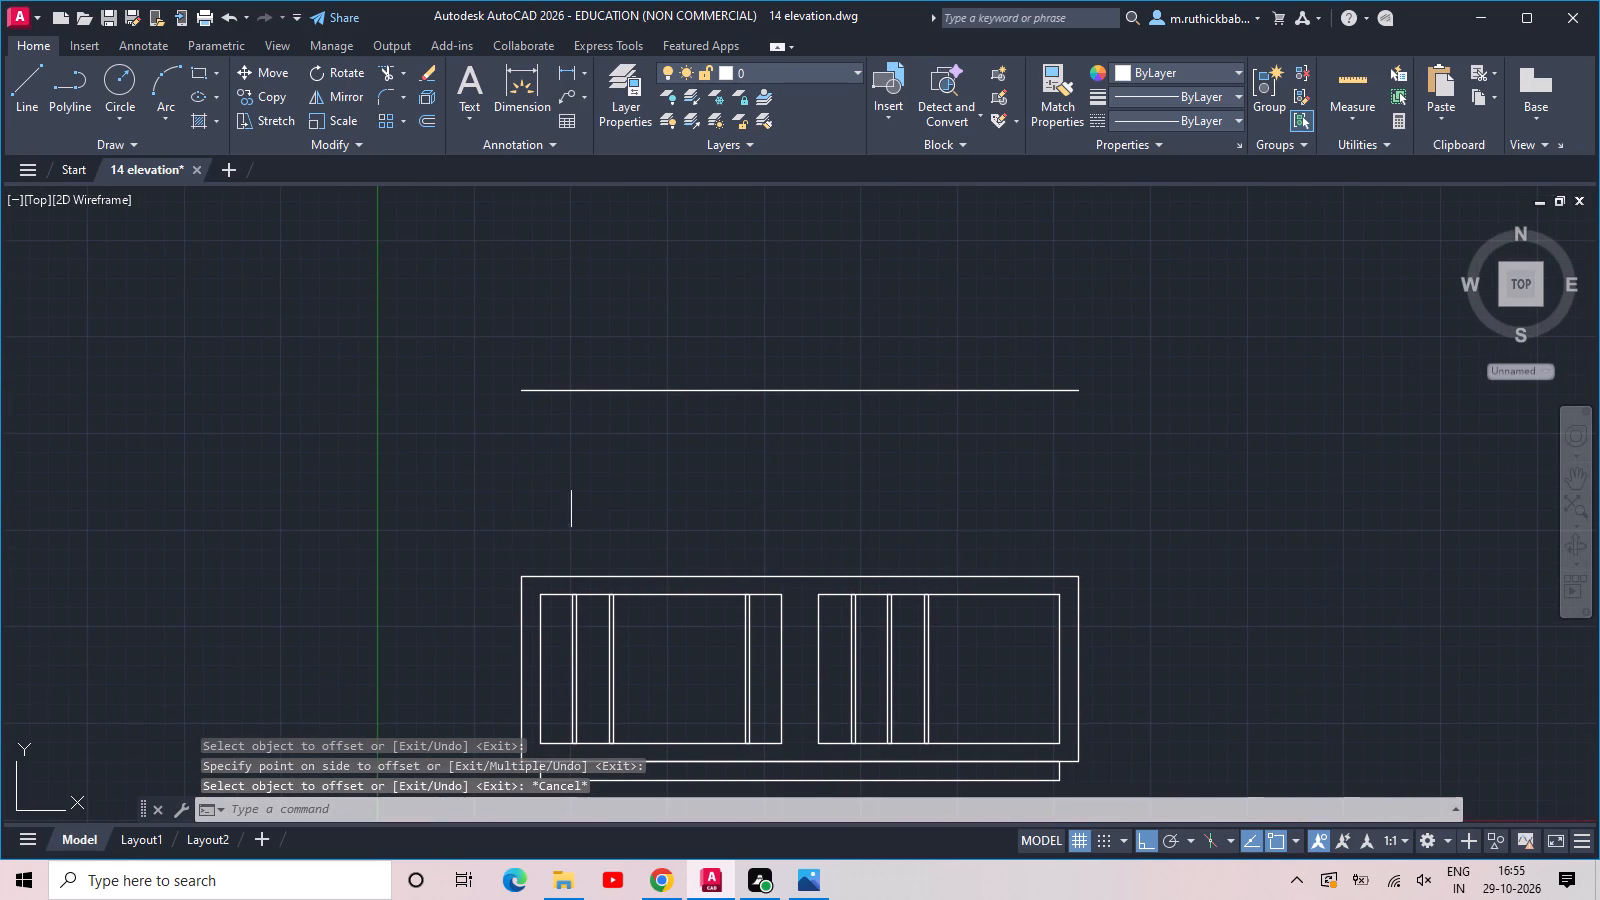
{"action": "key", "text": "e"}
{"action": "key", "text": "x"}
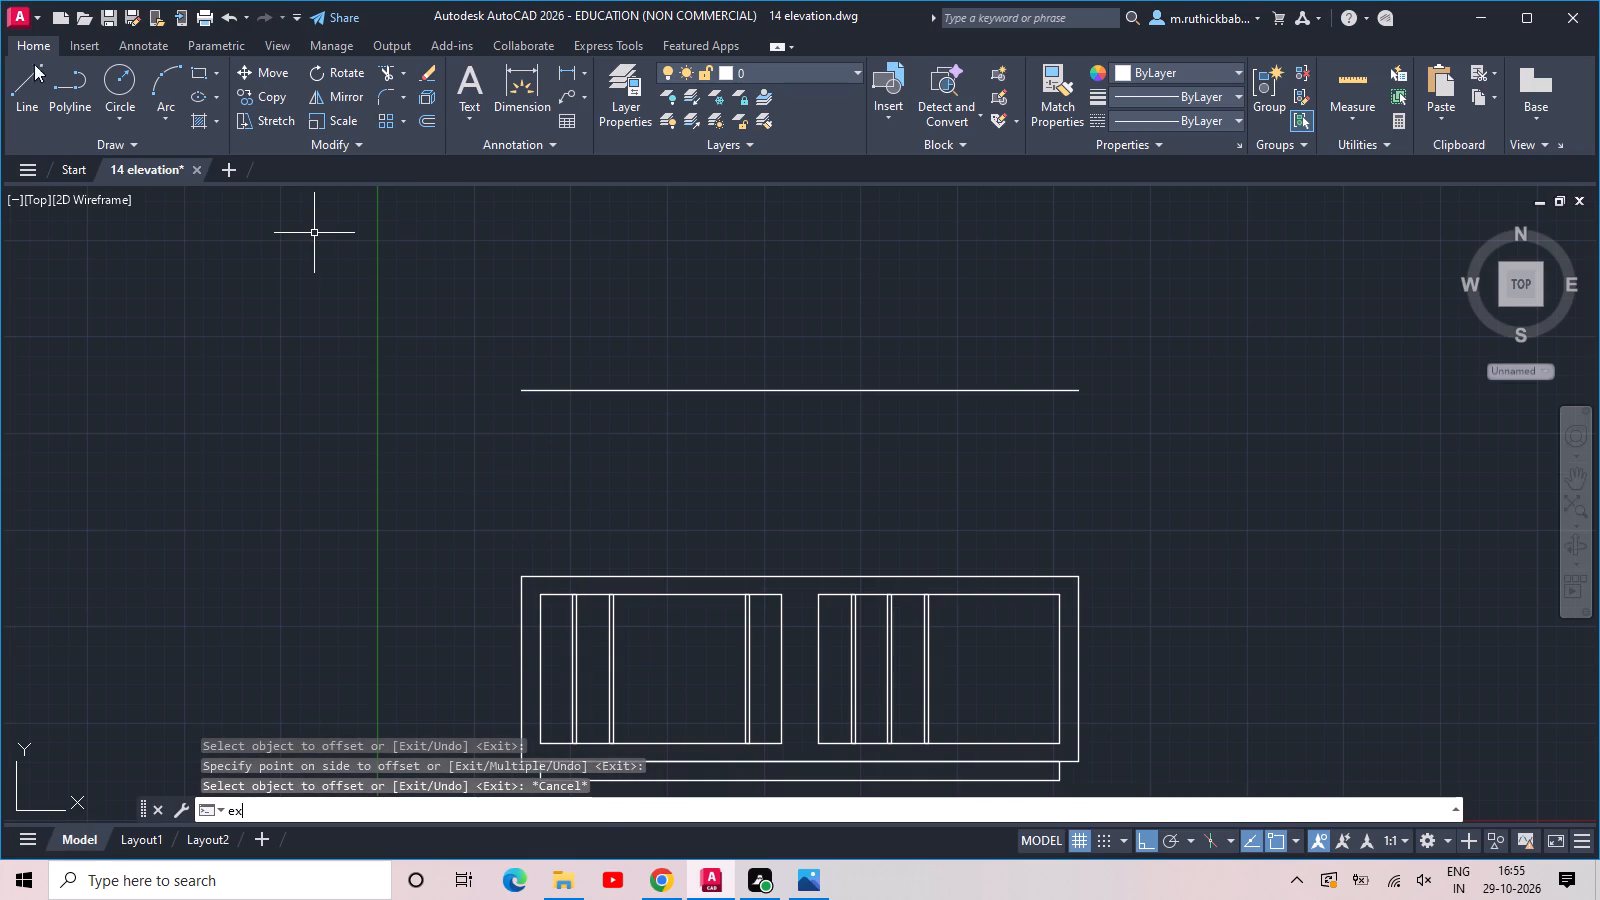
{"action": "key", "text": "space"}
{"action": "key", "text": "space"}
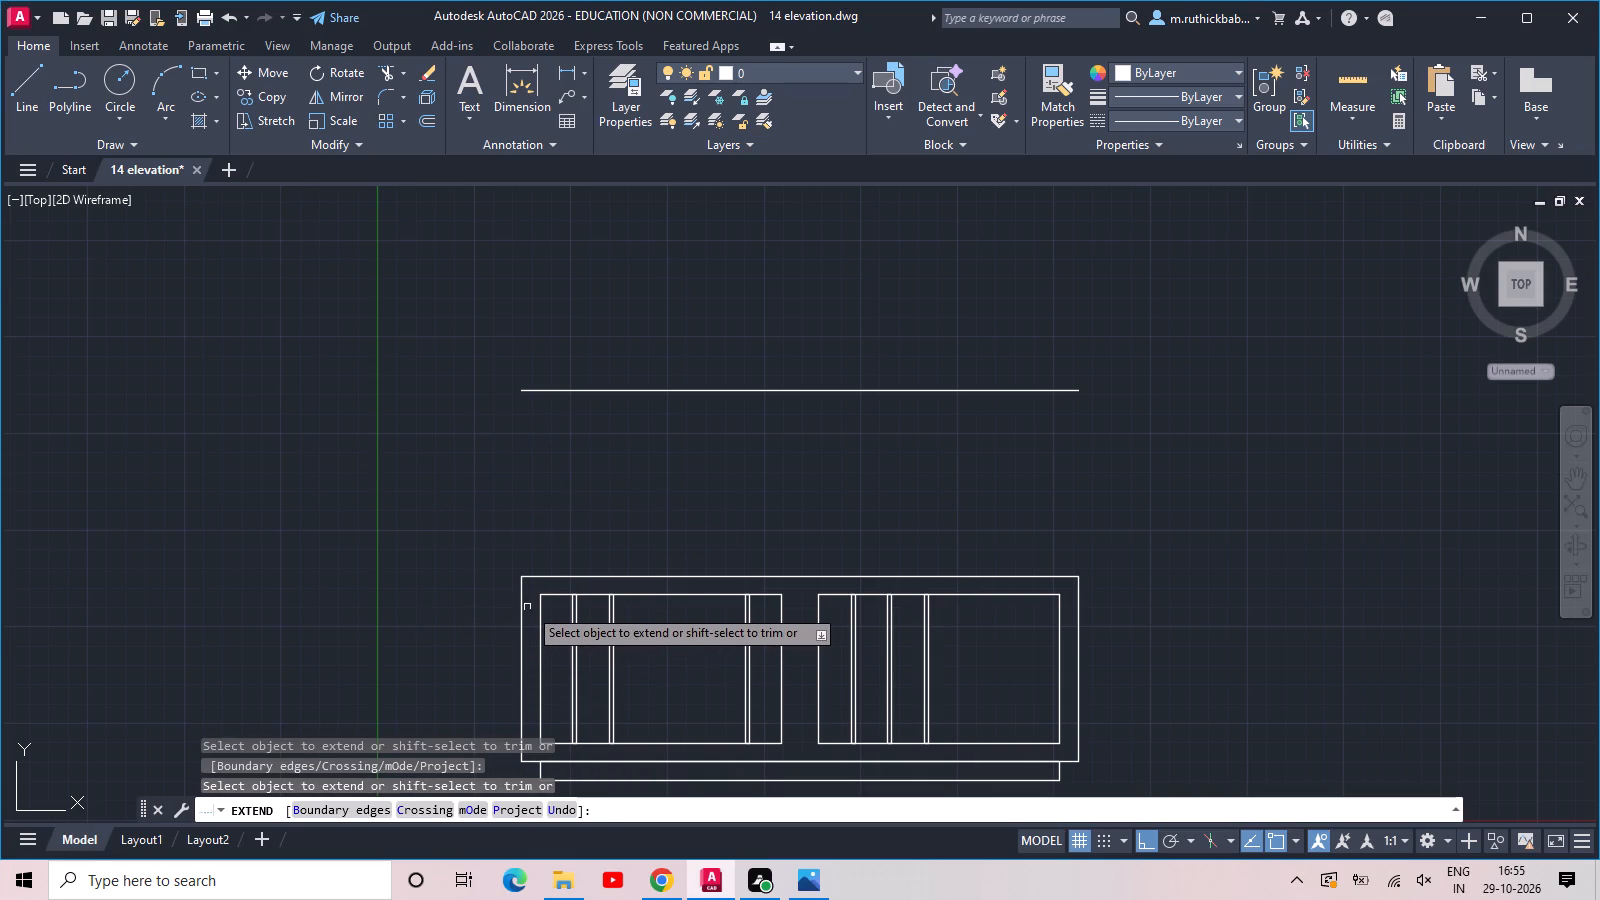
{"action": "left_click", "coordinate": [522, 599]}
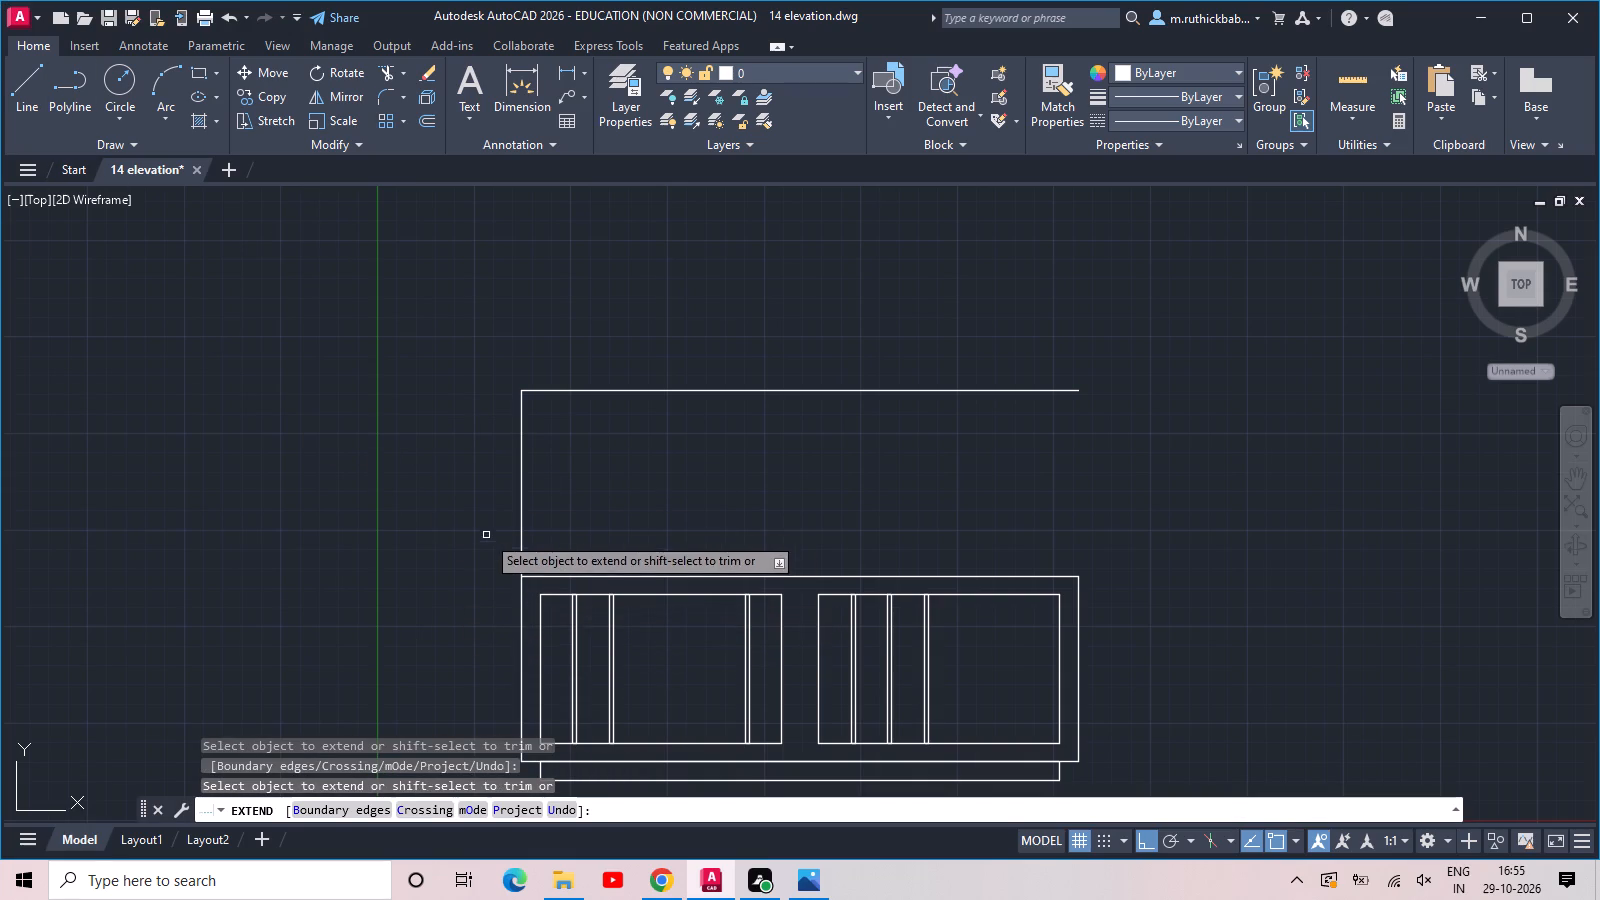
{"action": "left_click", "coordinate": [1079, 631]}
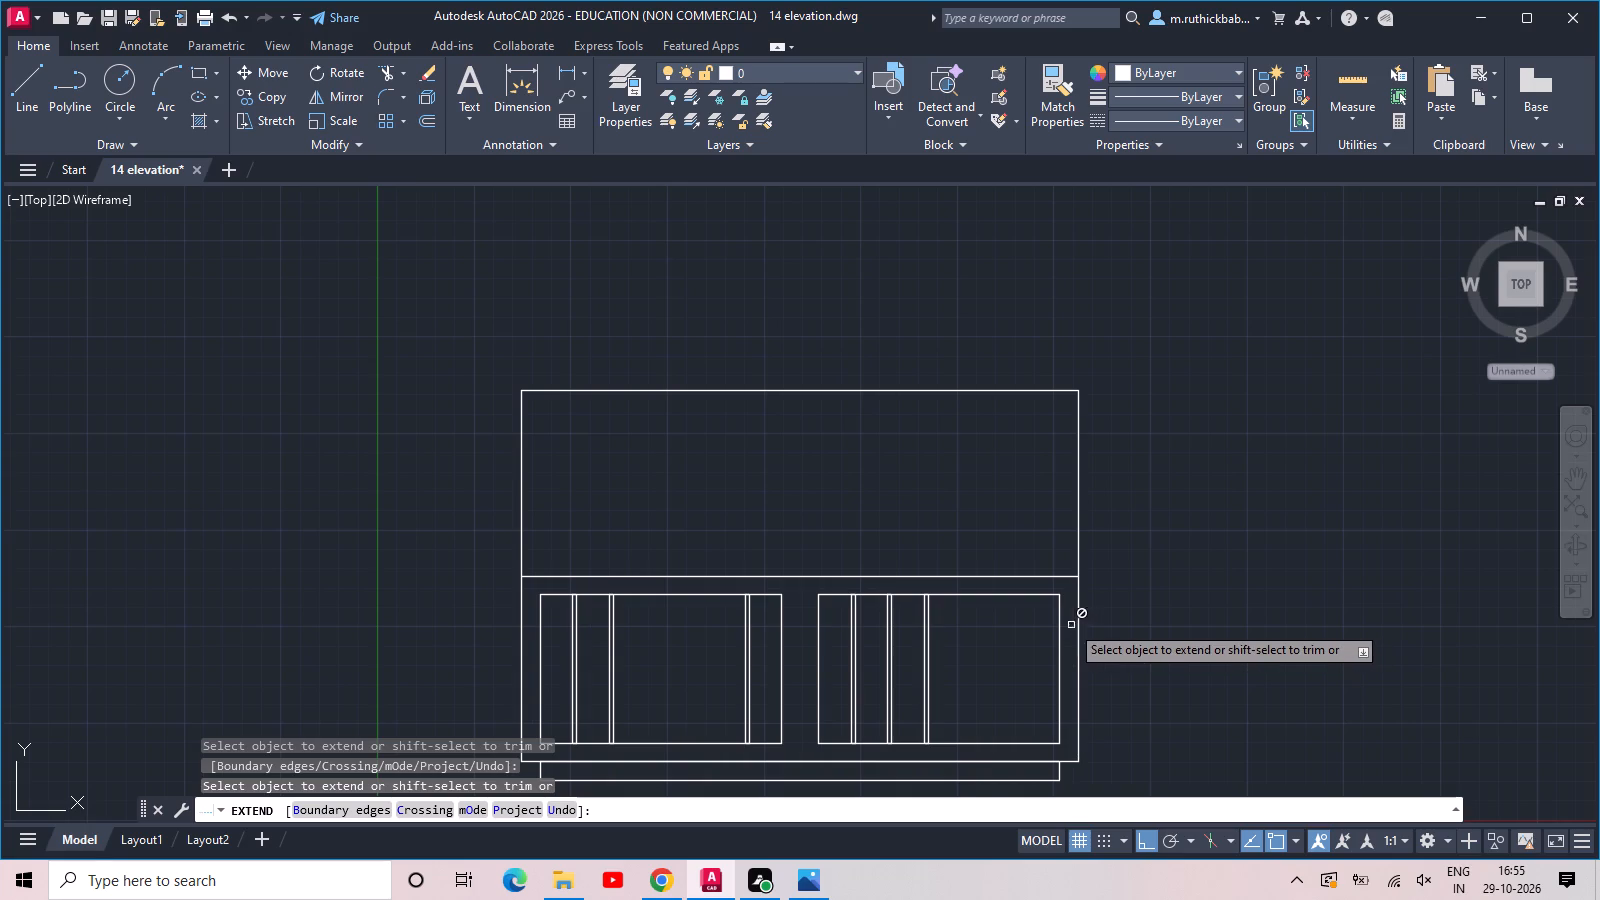
{"action": "key", "text": "Escape"}
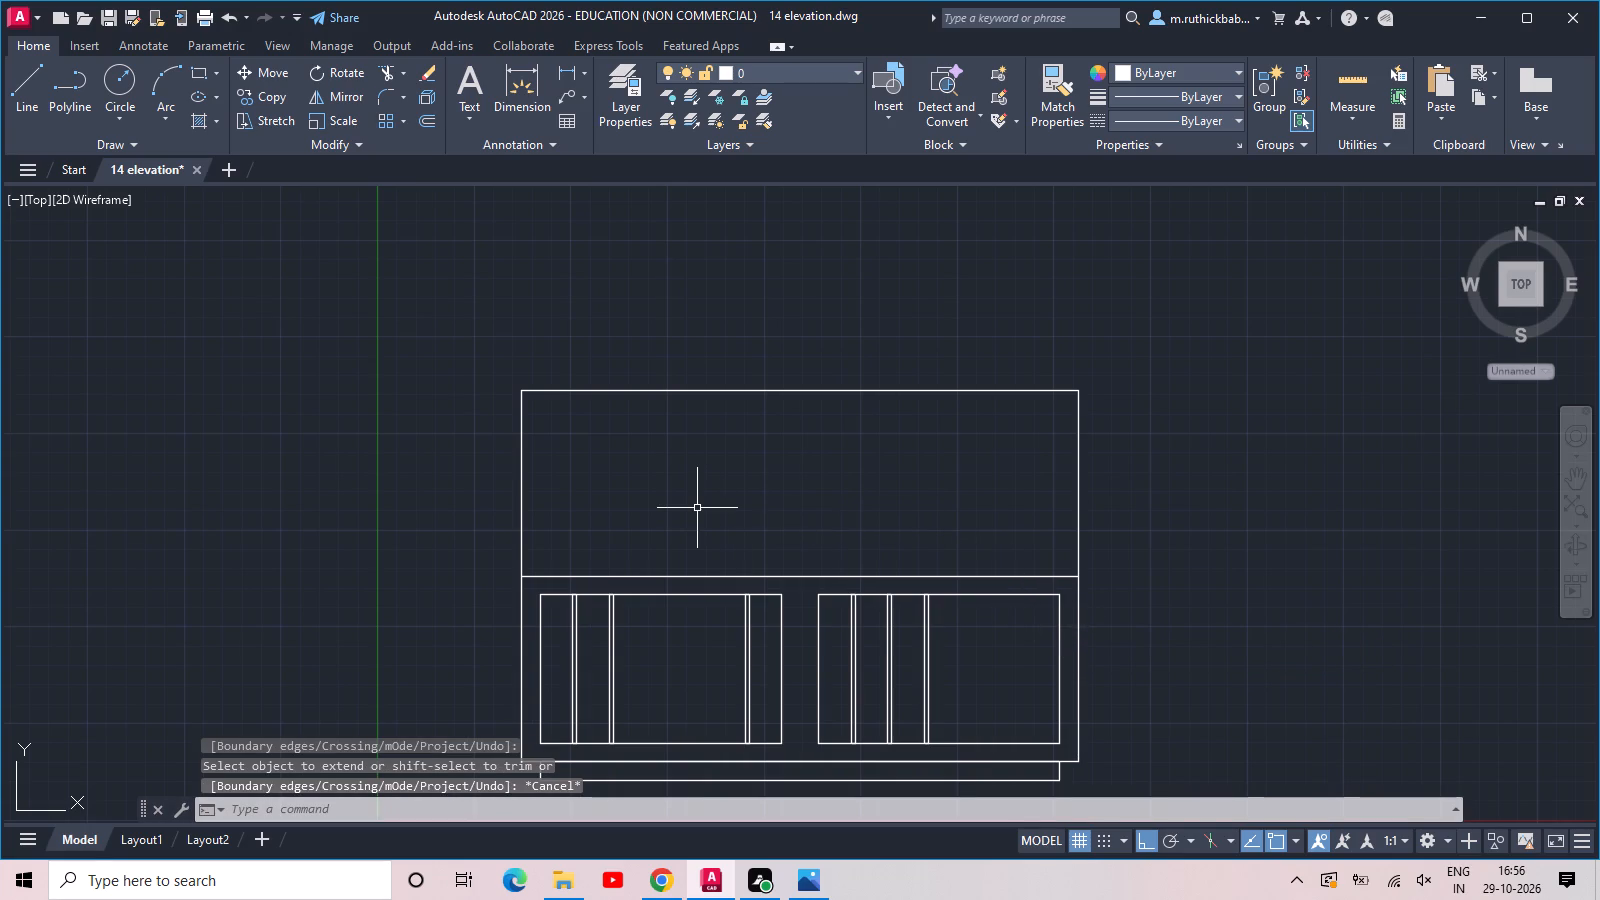
{"action": "key", "text": "space"}
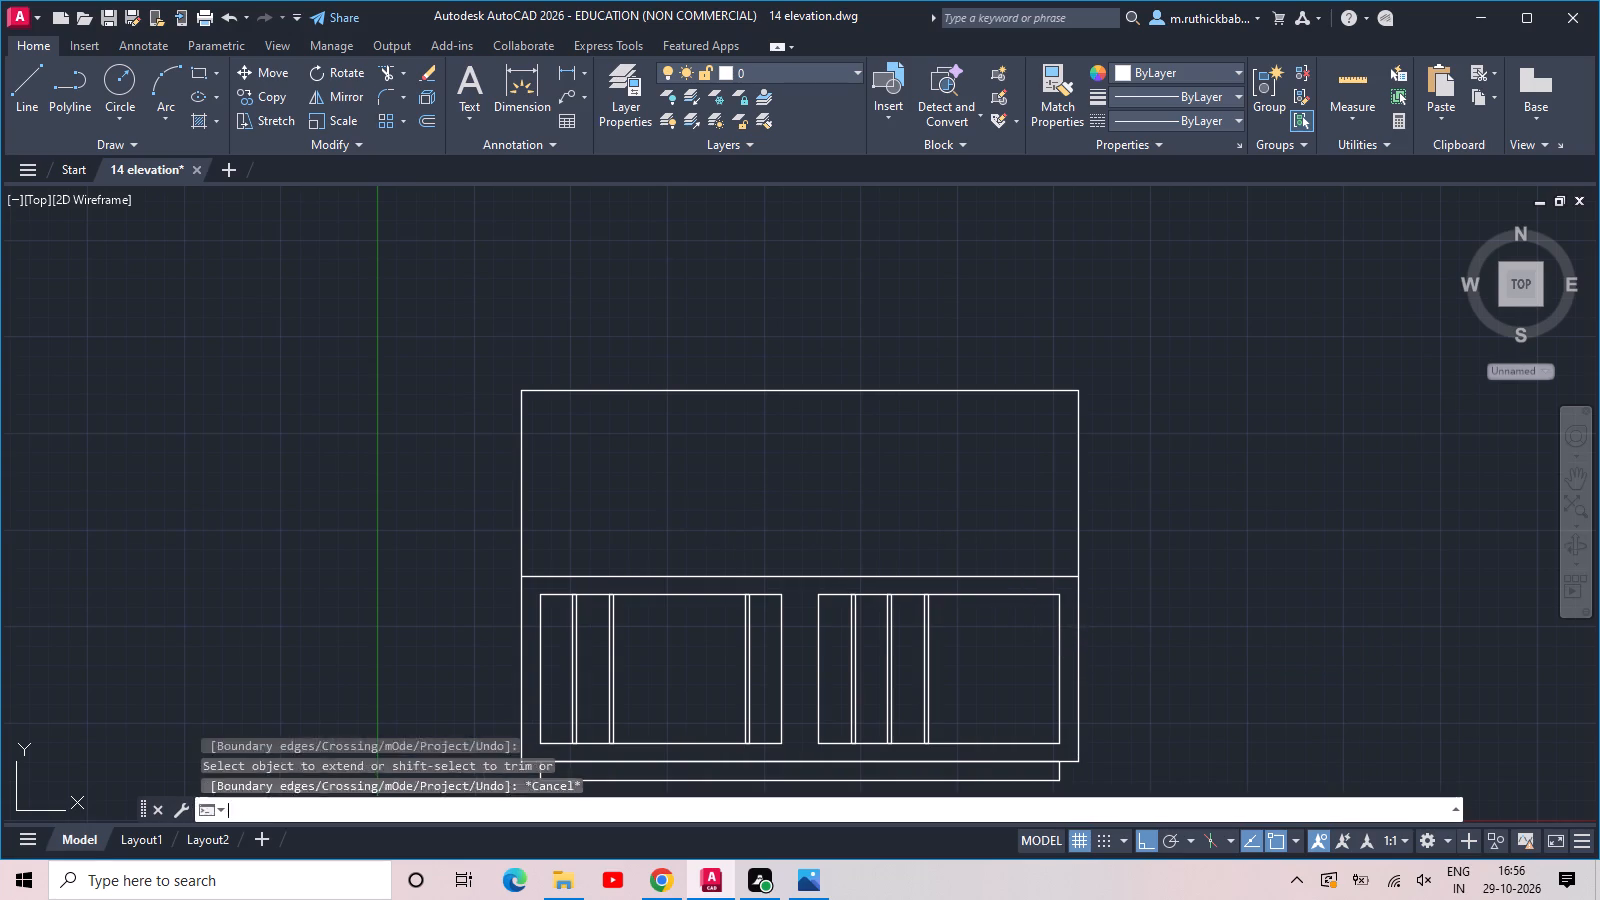
{"action": "key", "text": "Escape"}
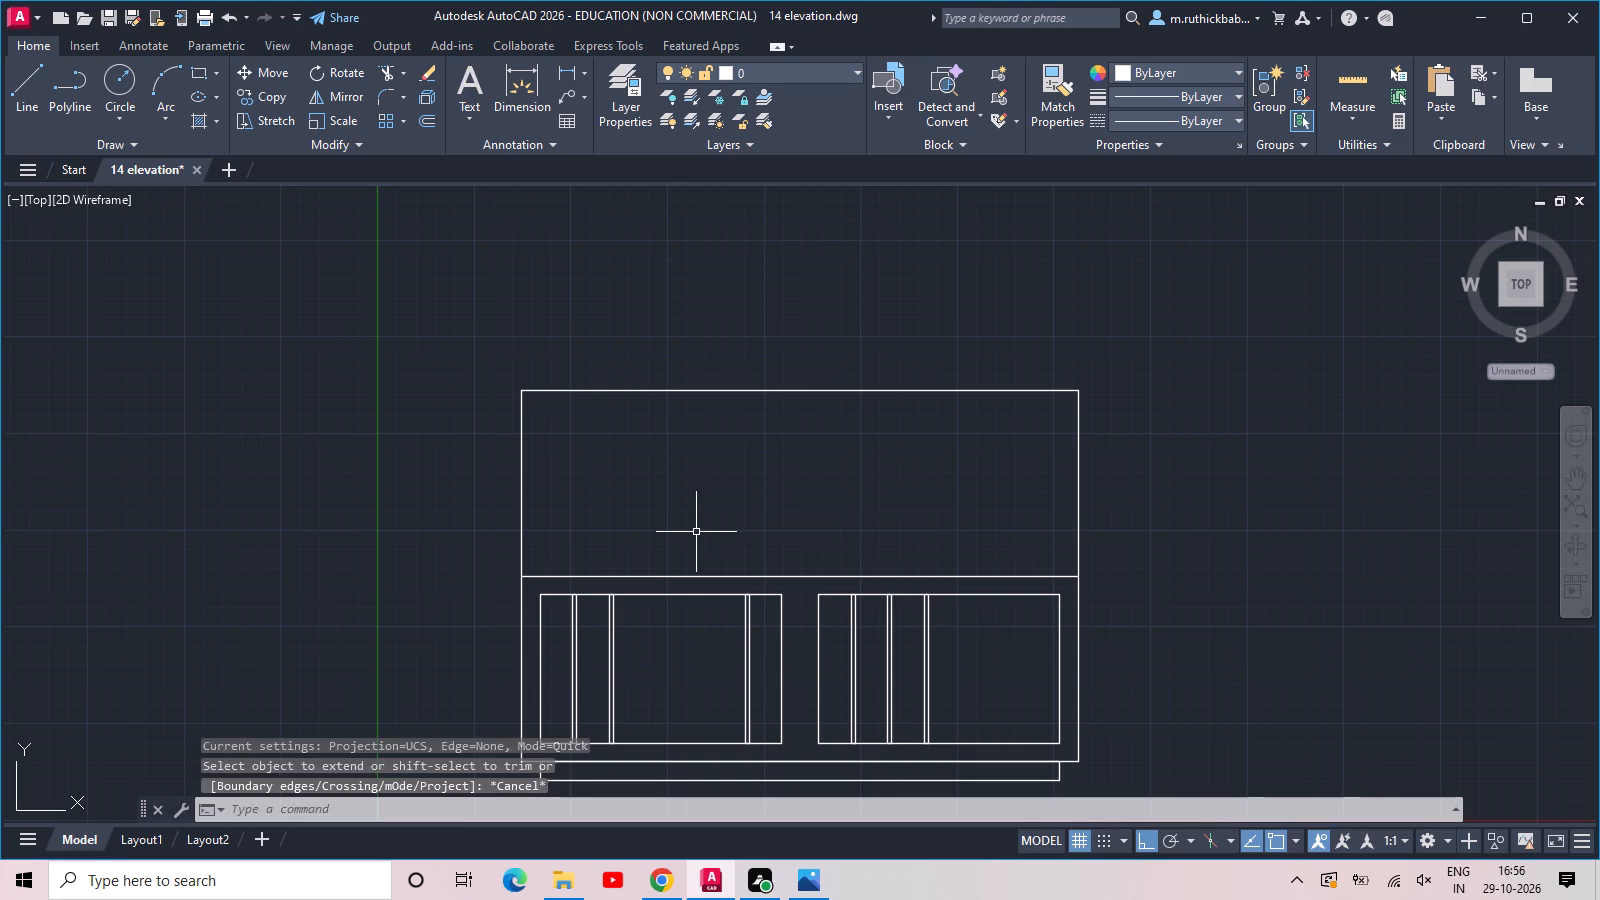
Offset the upper storey's bottom line 24" upward and its top line 24" downward.
{"action": "type", "text": "off"}
{"action": "key", "text": "space"}
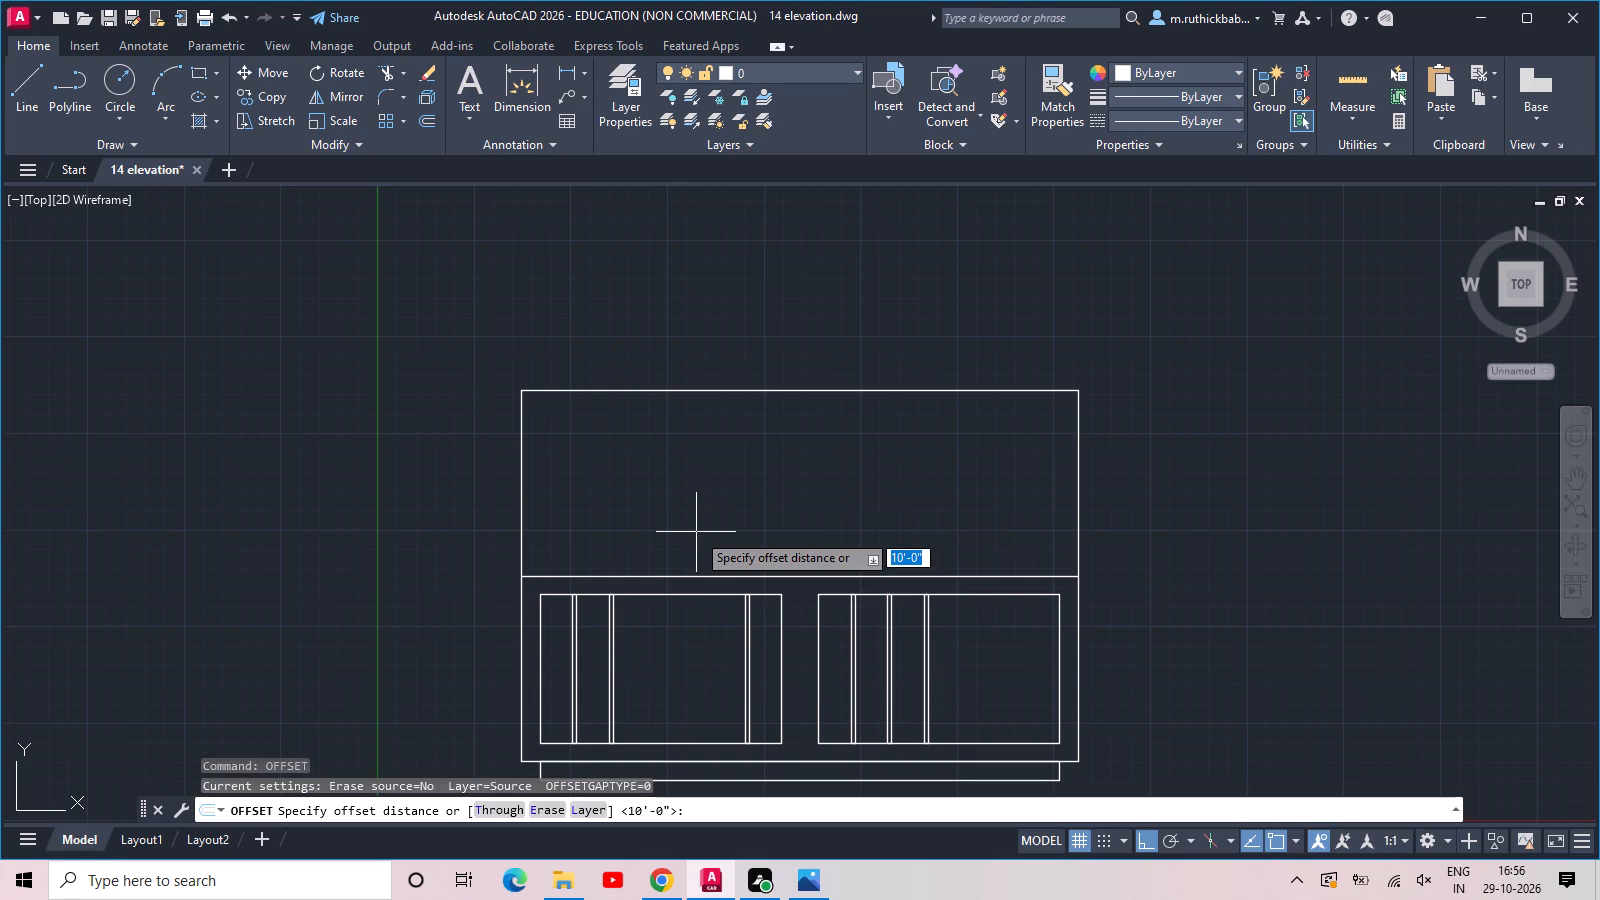
{"action": "key", "text": "2"}
{"action": "type", "text": "4"}
{"action": "key", "text": "space"}
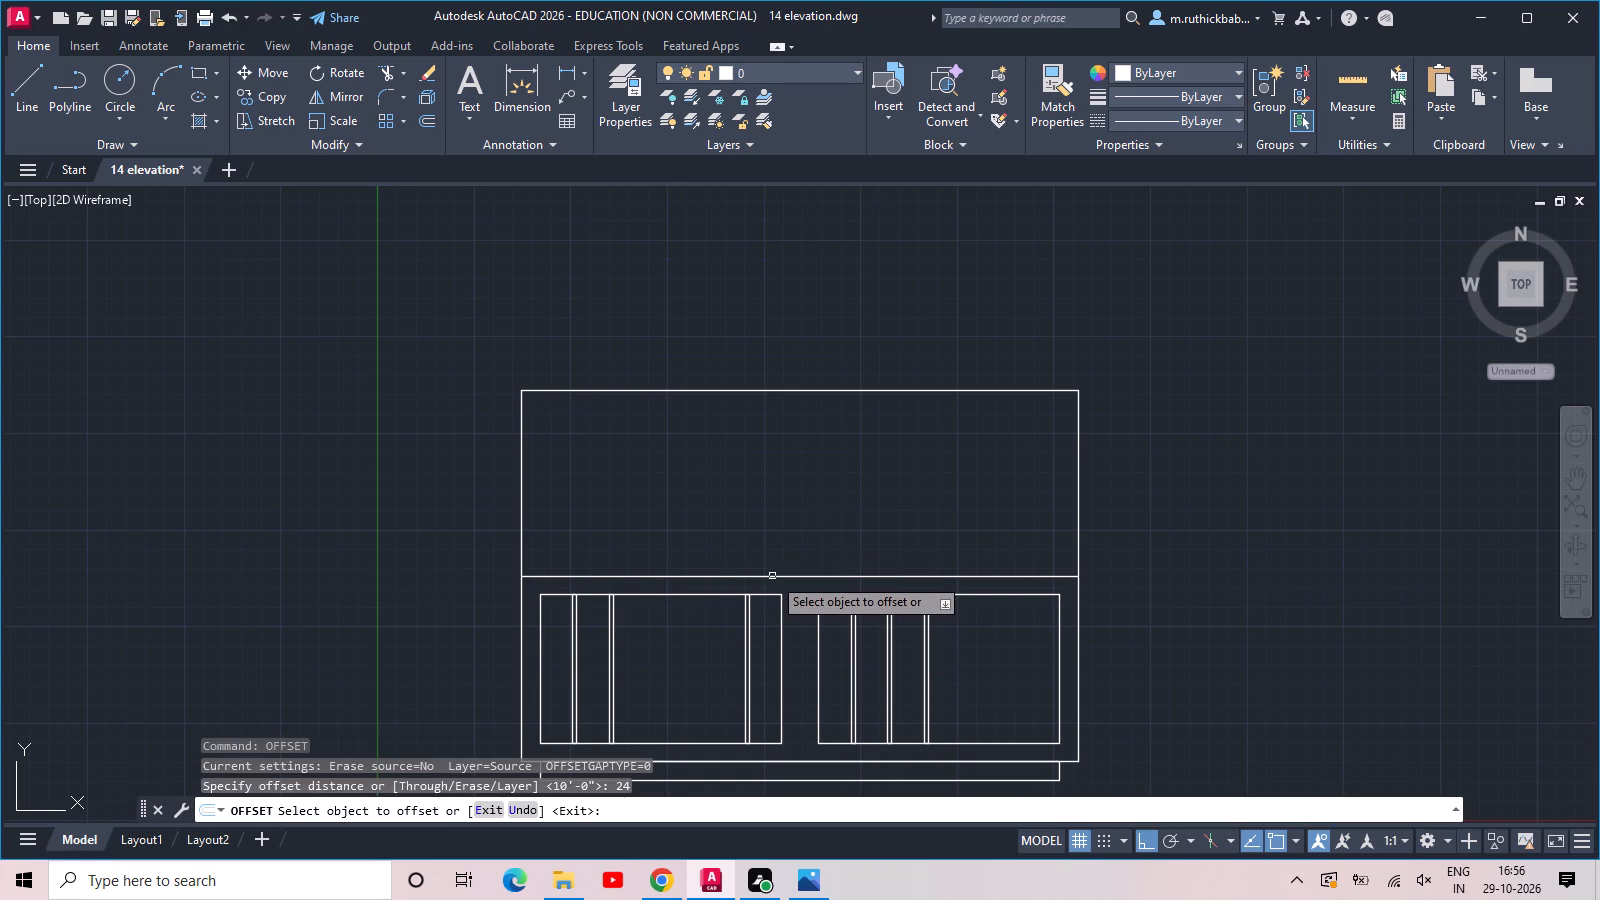
{"action": "left_click", "coordinate": [772, 576]}
{"action": "left_click", "coordinate": [772, 535]}
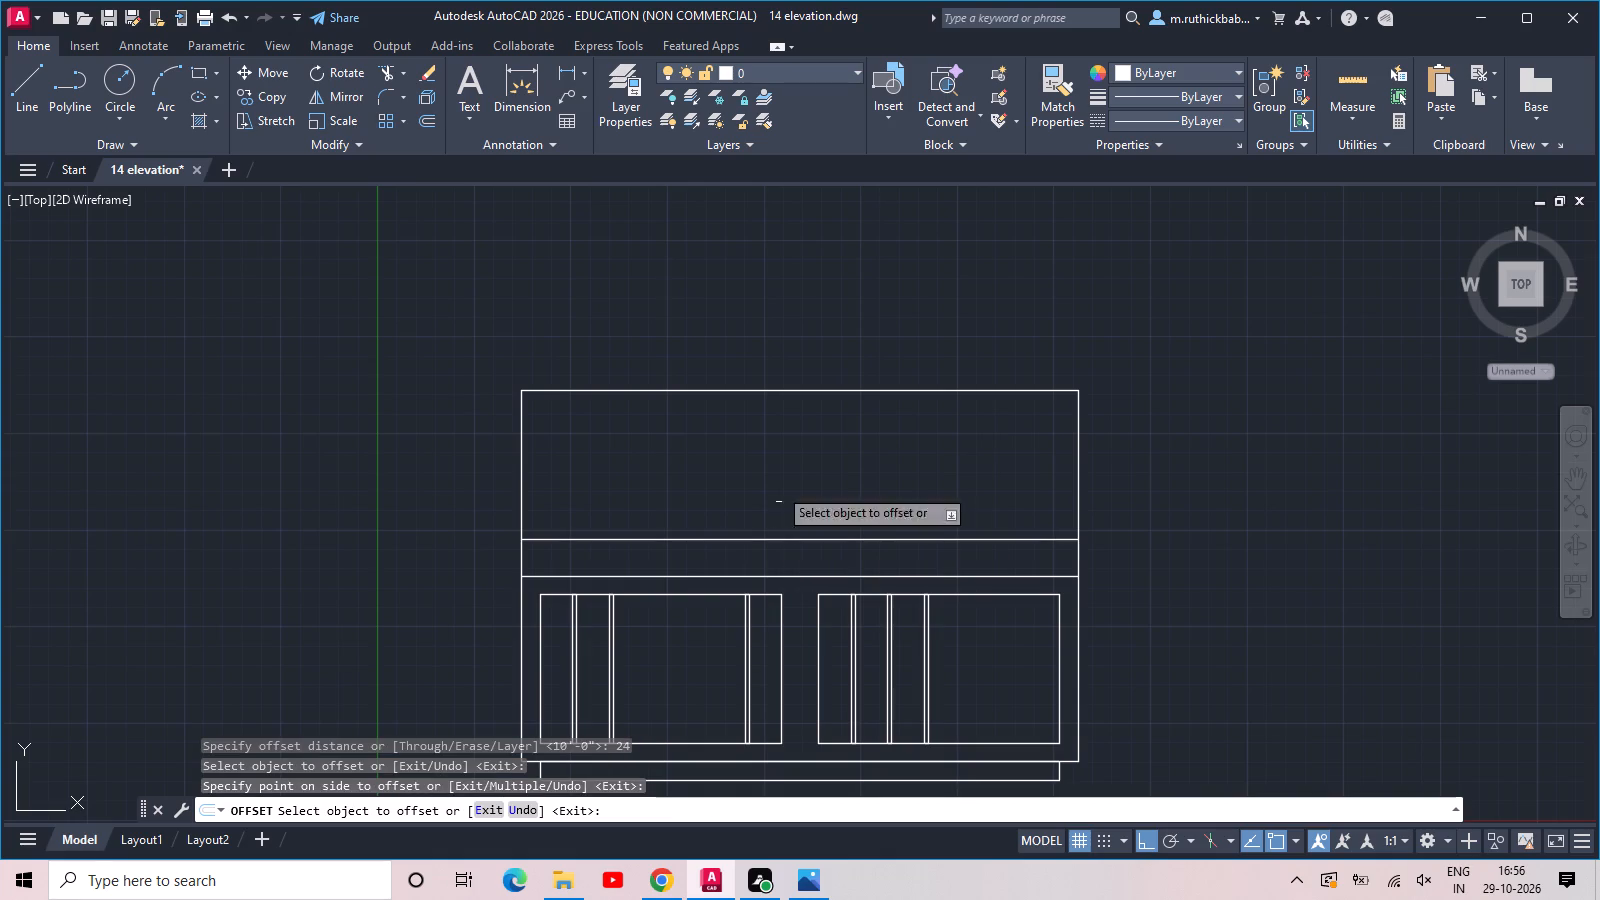
{"action": "left_click", "coordinate": [759, 391]}
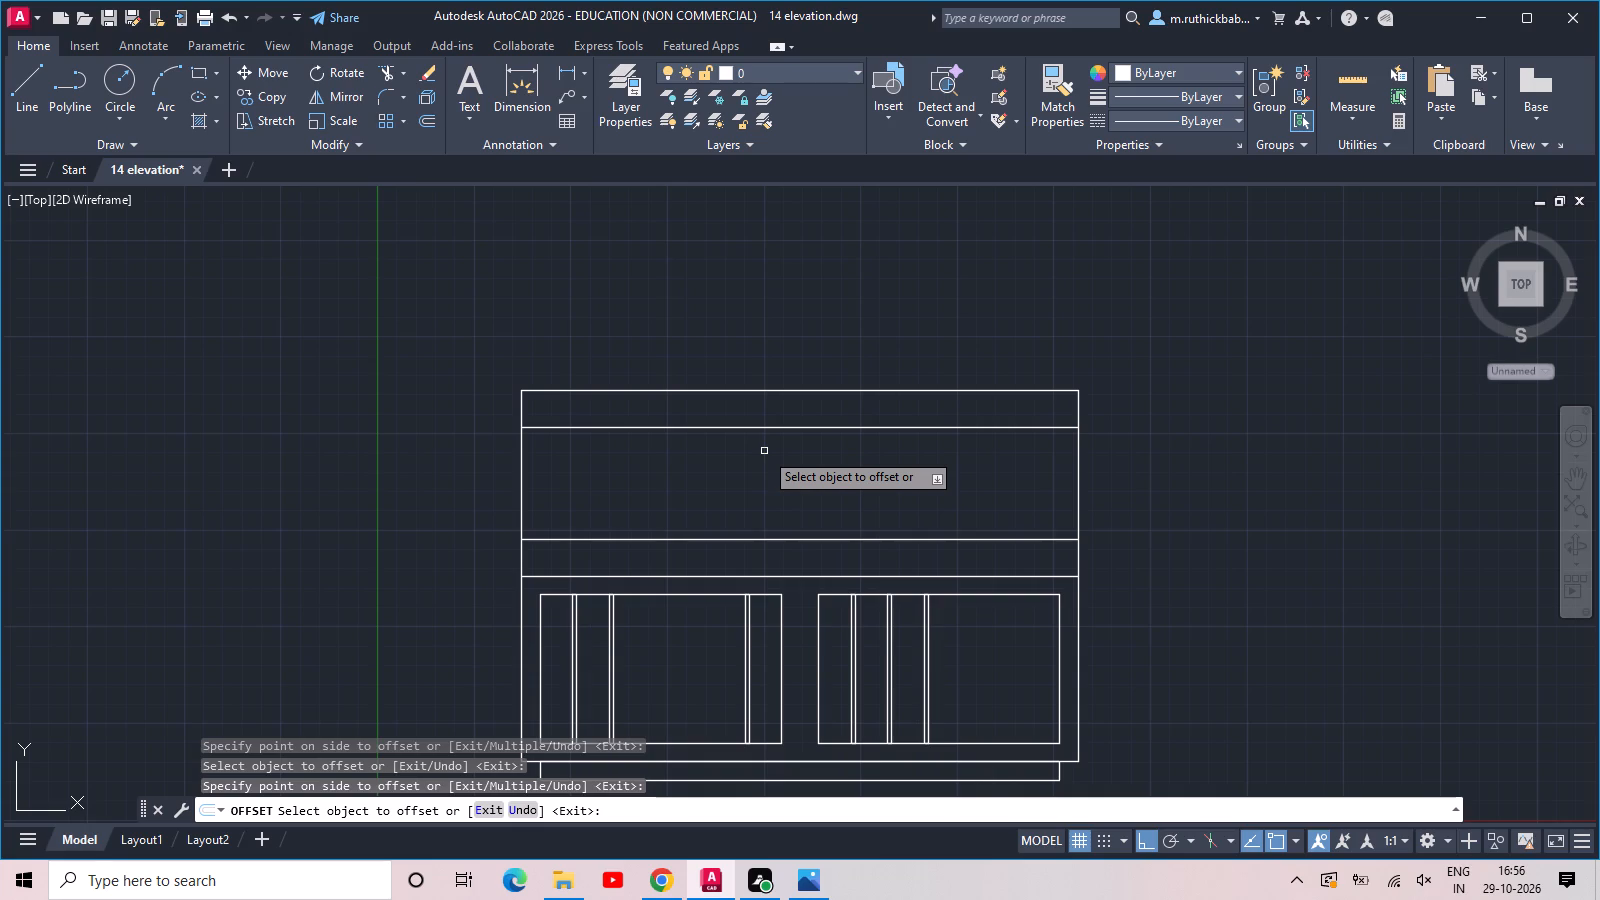
{"action": "key", "text": "Escape"}
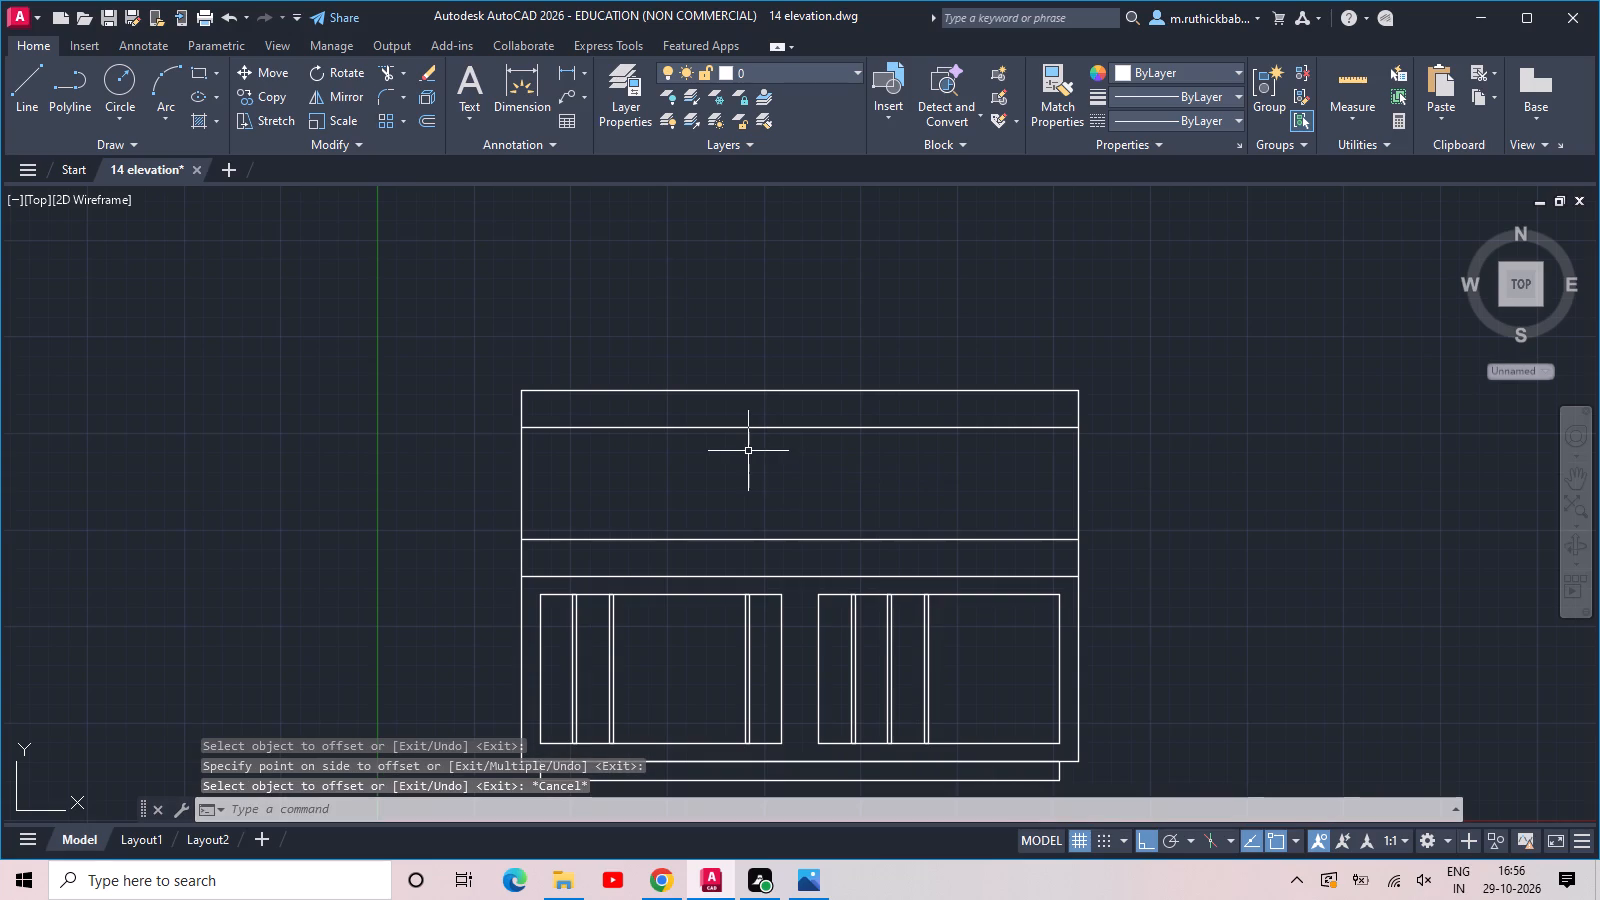
Start a rectangle from the upper storey's bottom-left corner.
{"action": "type", "text": "rec"}
{"action": "key", "text": "space"}
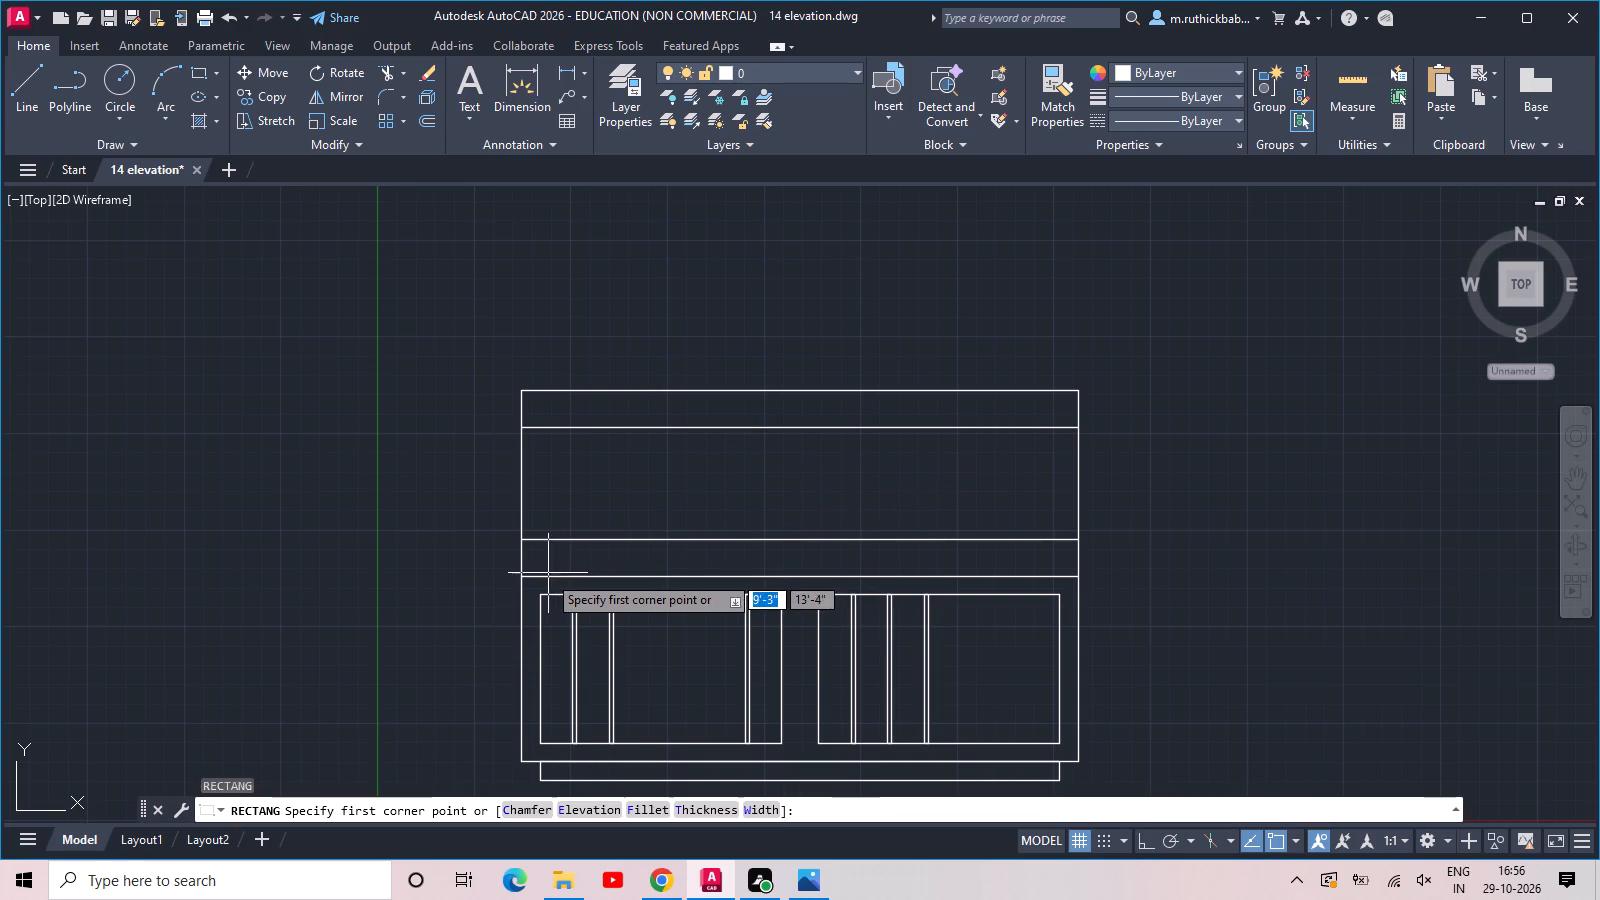
{"action": "left_click", "coordinate": [519, 579]}
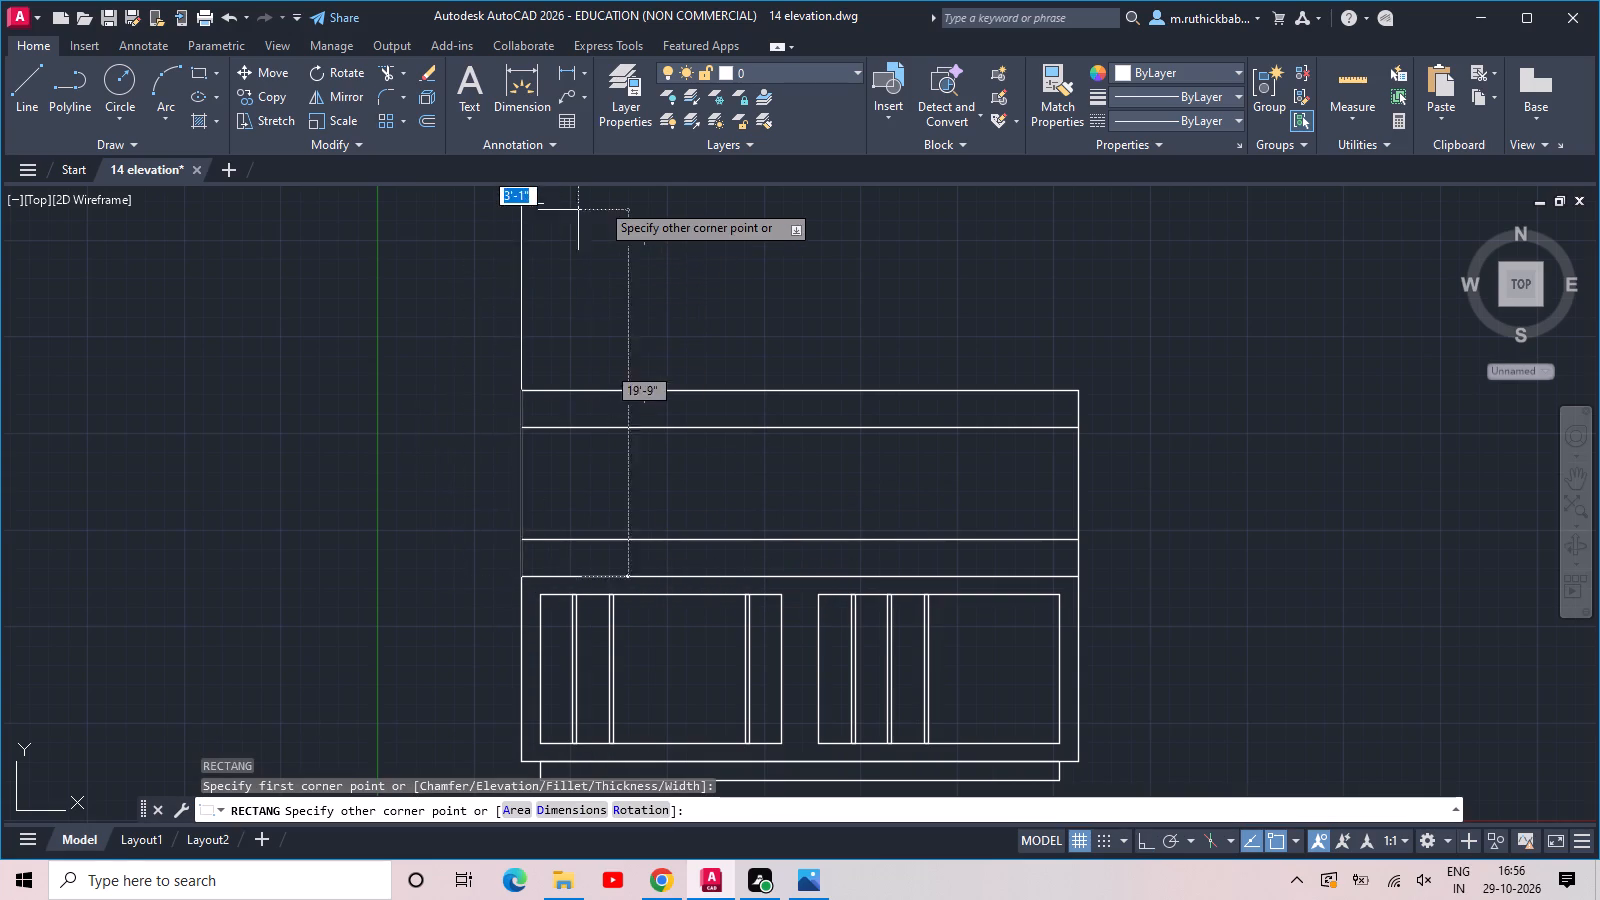
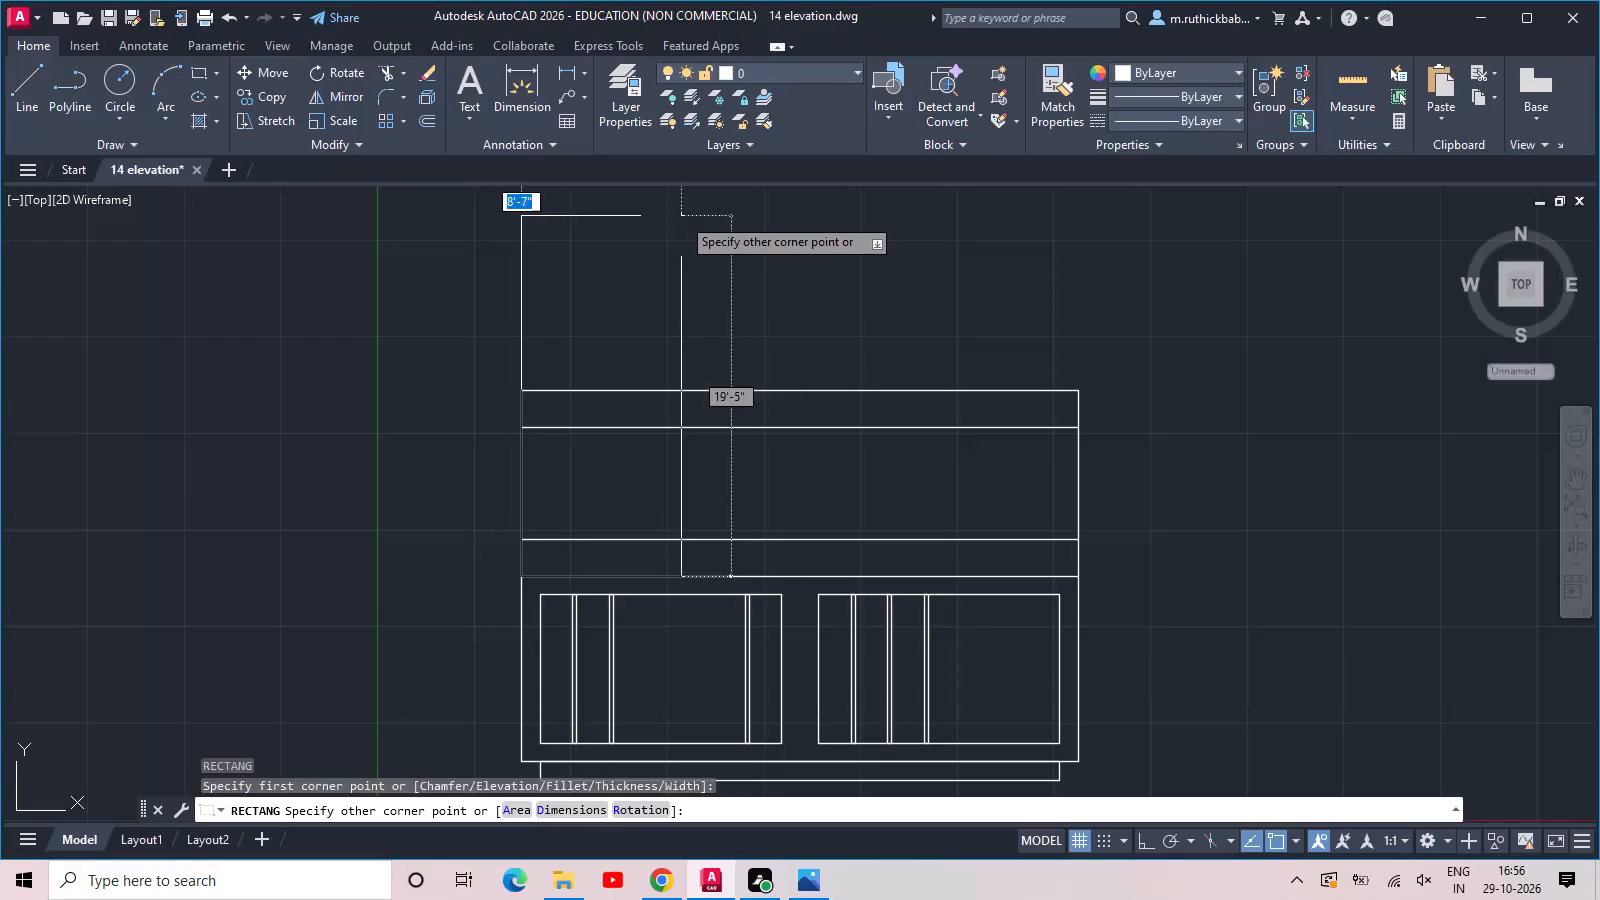
Finish the rectangle at about 9'-1" by 13'-3" and stretch its top-right corner leftward to slope the right side.
{"action": "left_click", "coordinate": [690, 330]}
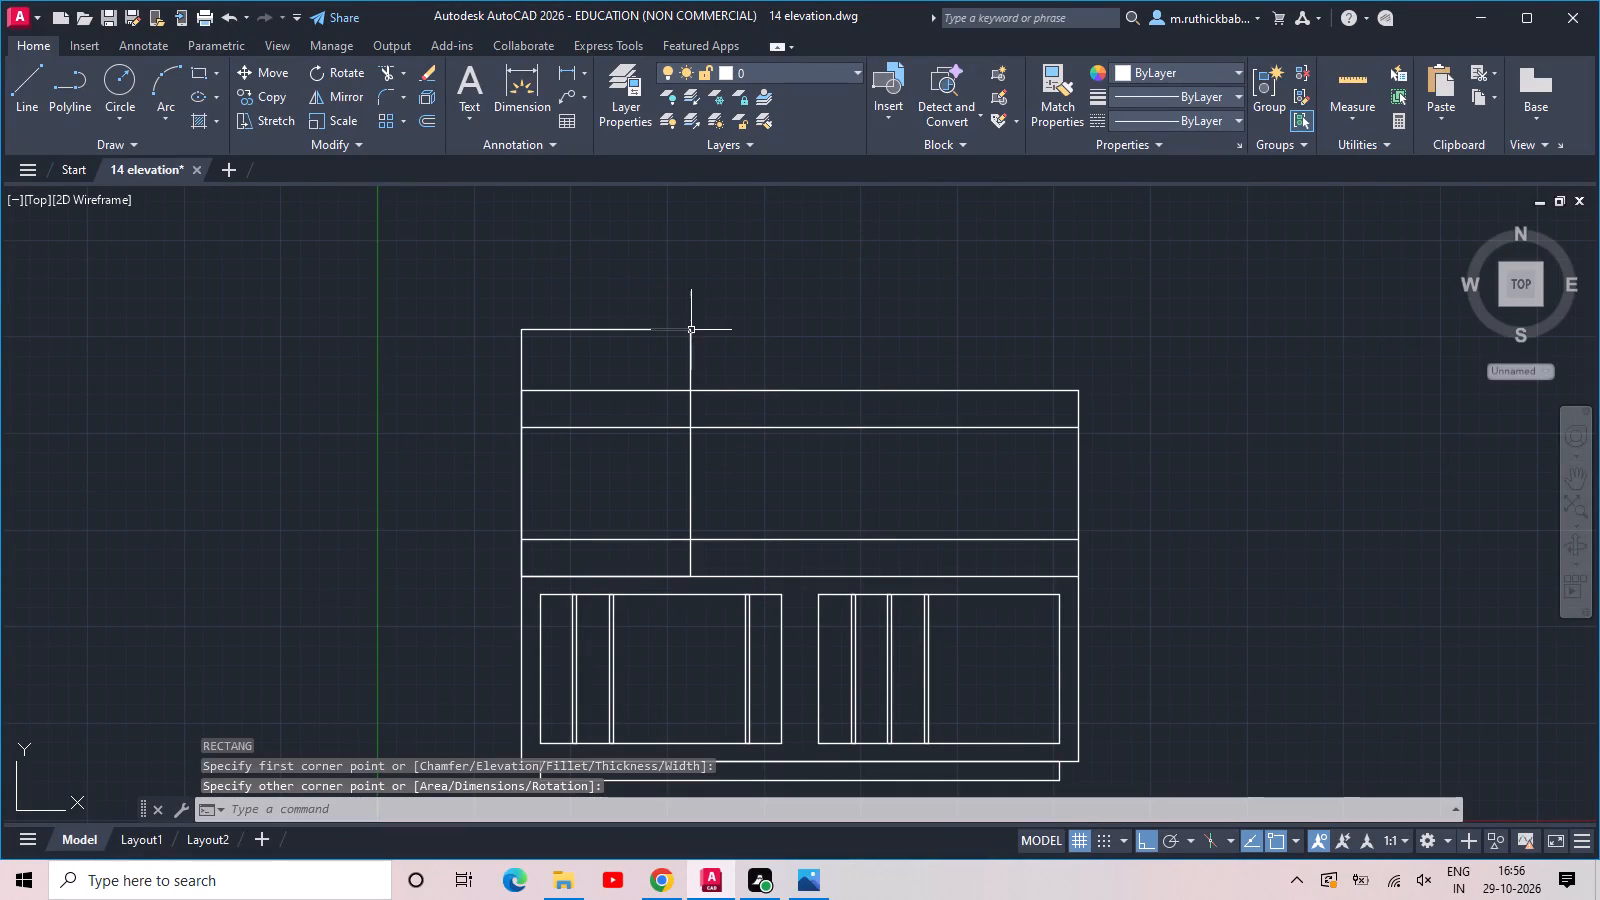
{"action": "left_click", "coordinate": [693, 330]}
{"action": "left_click", "coordinate": [689, 327]}
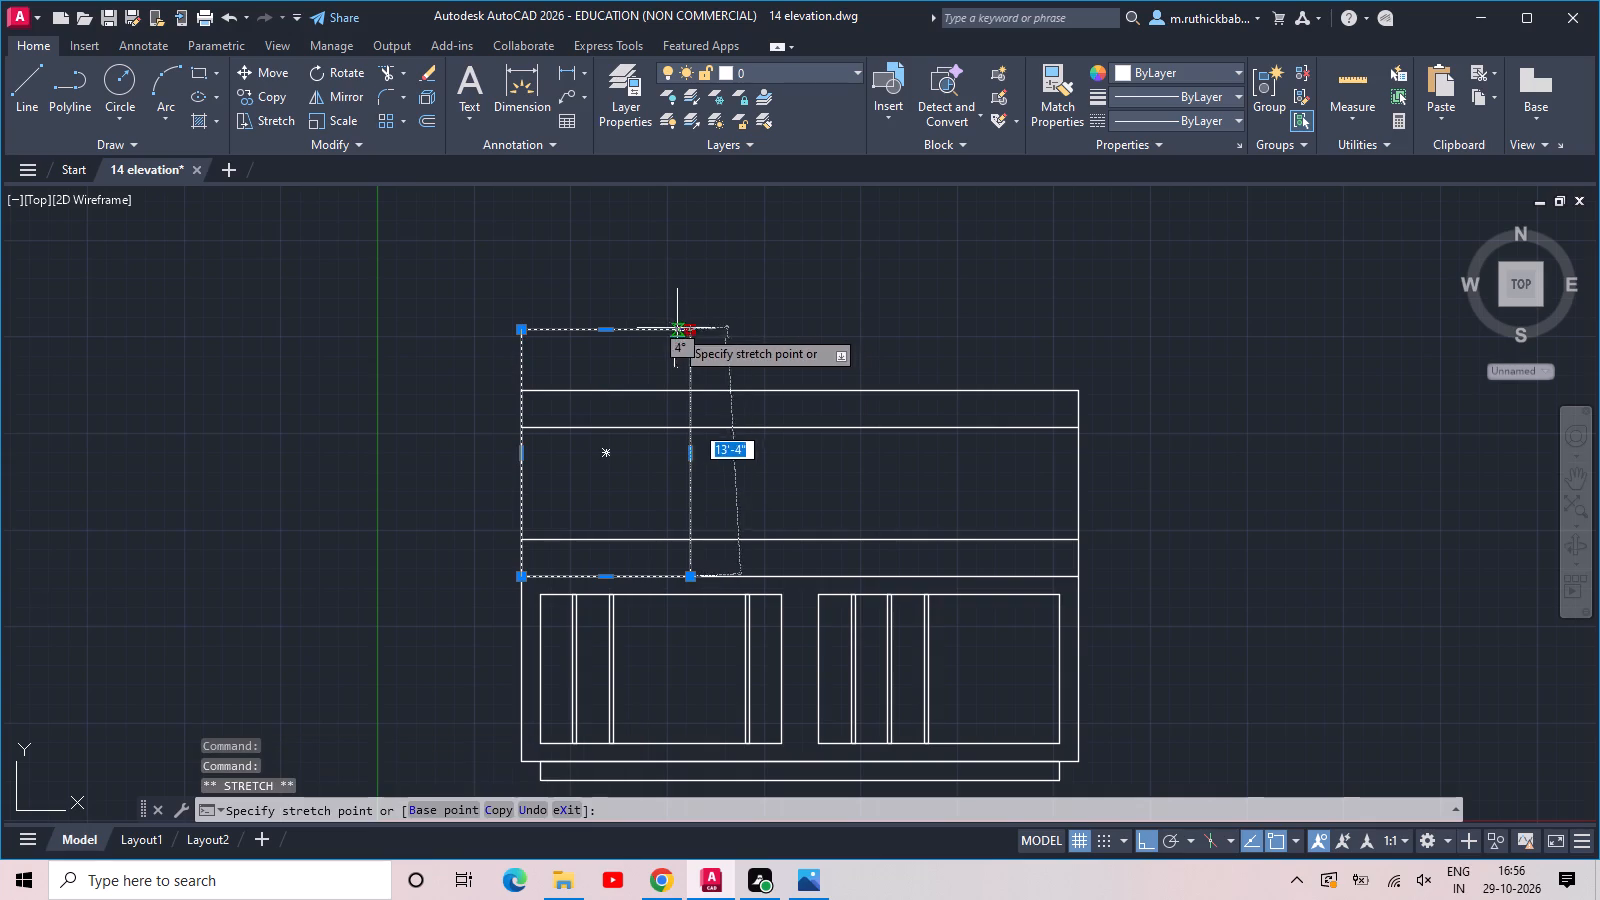
{"action": "left_click", "coordinate": [568, 331]}
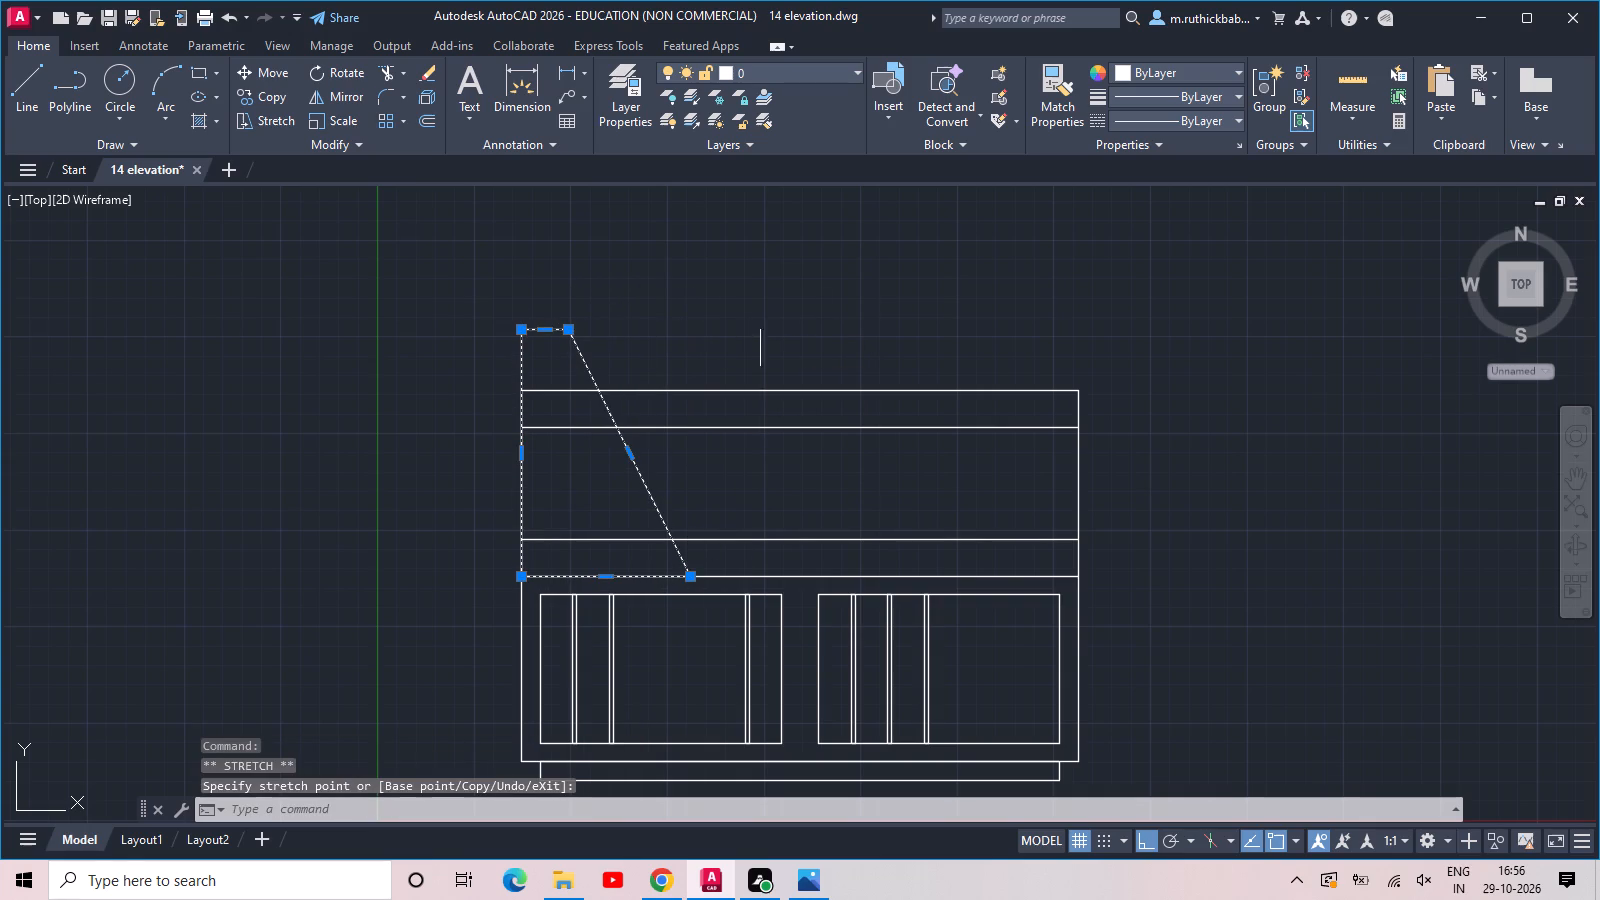
{"action": "key", "text": "Escape"}
Draw a rectangle about 13'-4" wide by 20'-7" high from the upper storey's bottom-right corner, rising up and leftward.
{"action": "key", "text": "r"}
{"action": "type", "text": "ec"}
{"action": "key", "text": "space"}
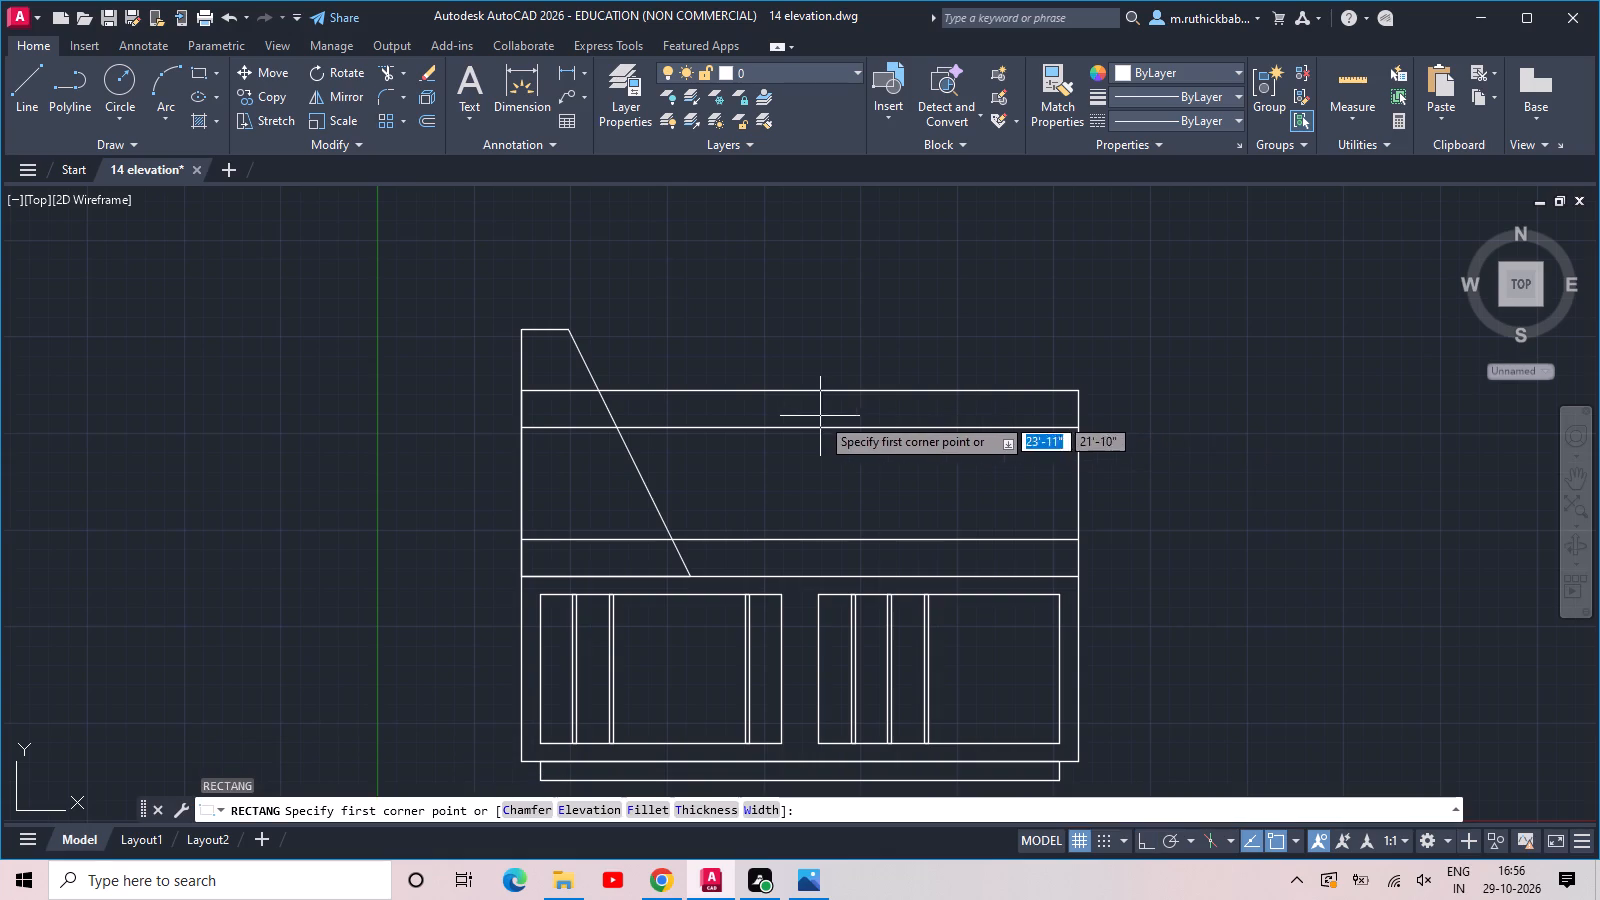
{"action": "left_click", "coordinate": [1079, 574]}
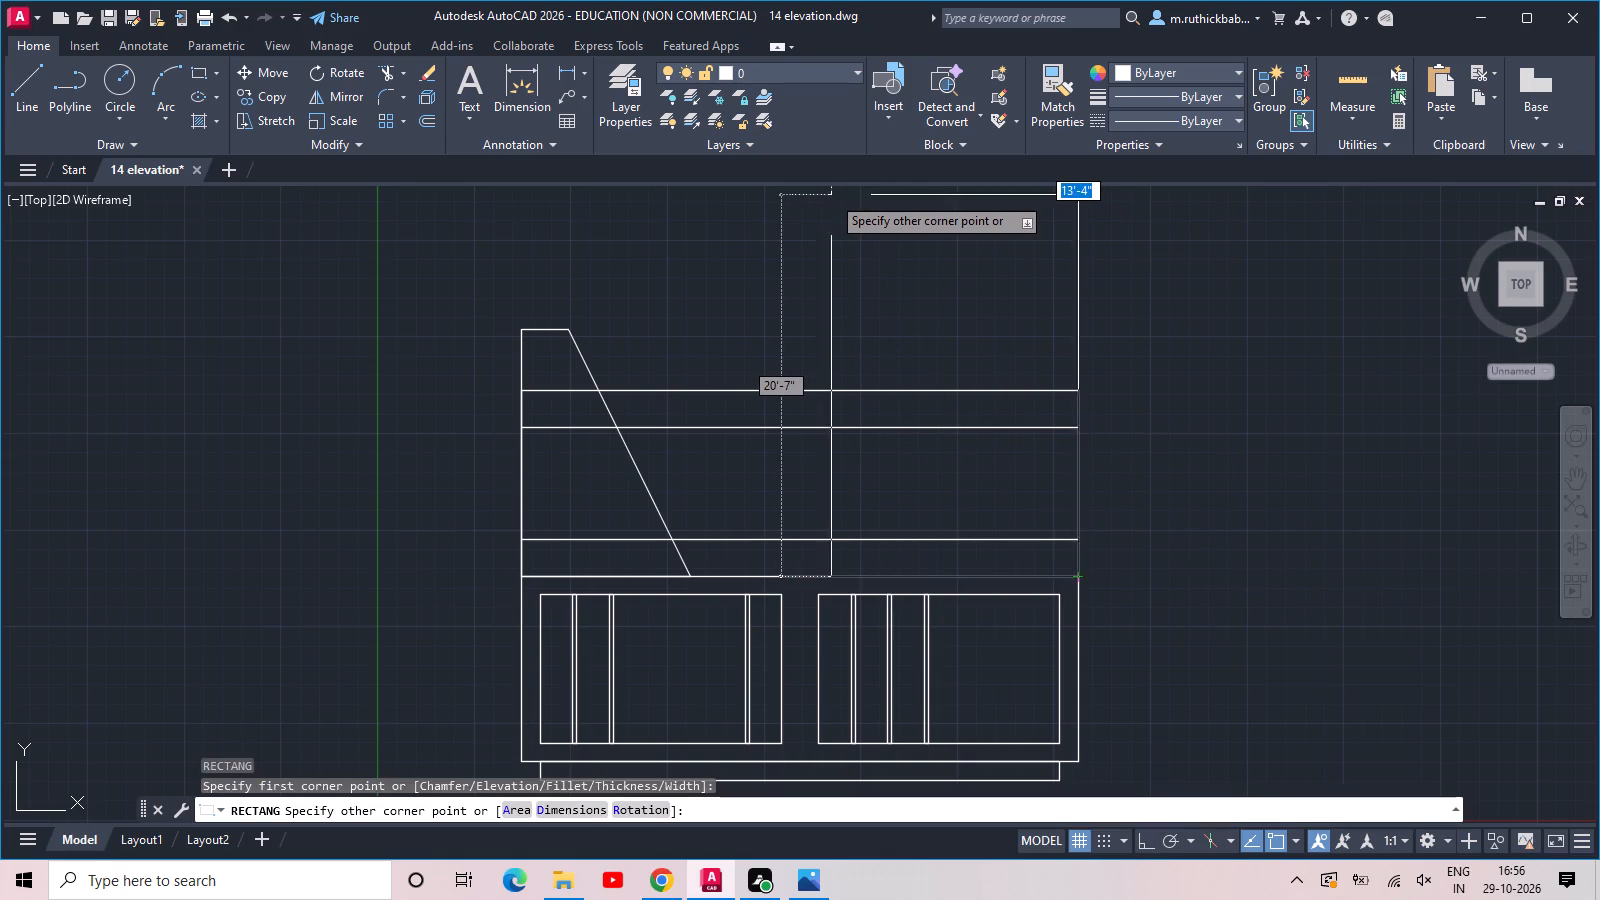
{"action": "left_click", "coordinate": [830, 195]}
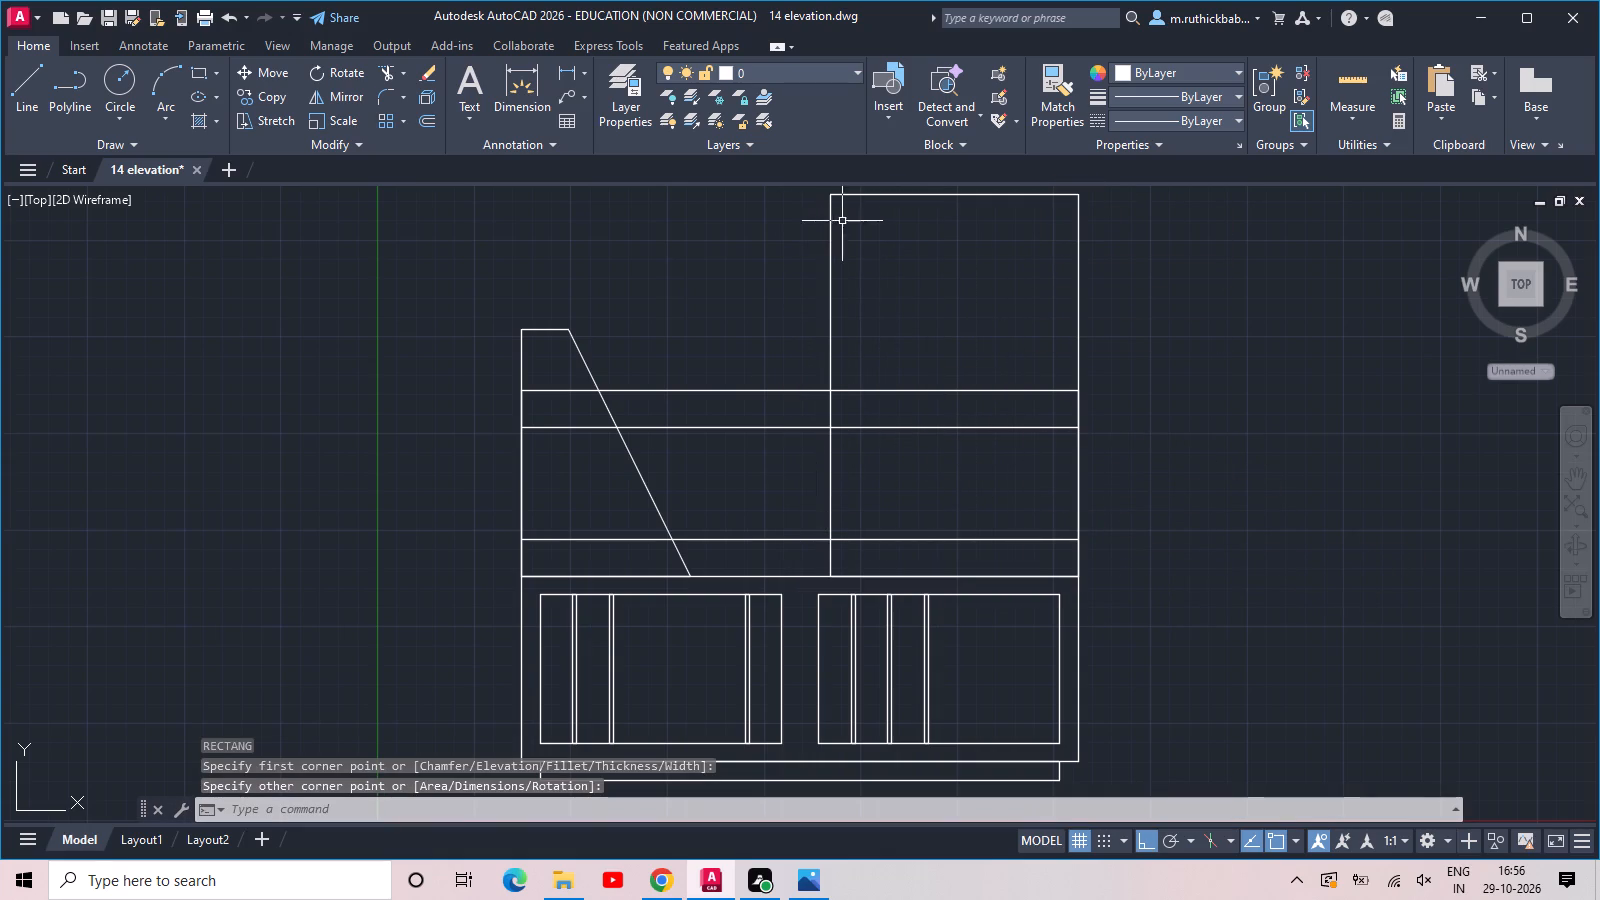
Widen the tall rectangle about 2'-7" to the left and stretch its bottom-left corner rightward to slope the left side.
{"action": "left_click", "coordinate": [849, 221]}
{"action": "left_click", "coordinate": [796, 177]}
{"action": "middle_click_drag", "start_coordinate": [816, 202], "coordinate": [805, 260]}
{"action": "left_click", "coordinate": [799, 246]}
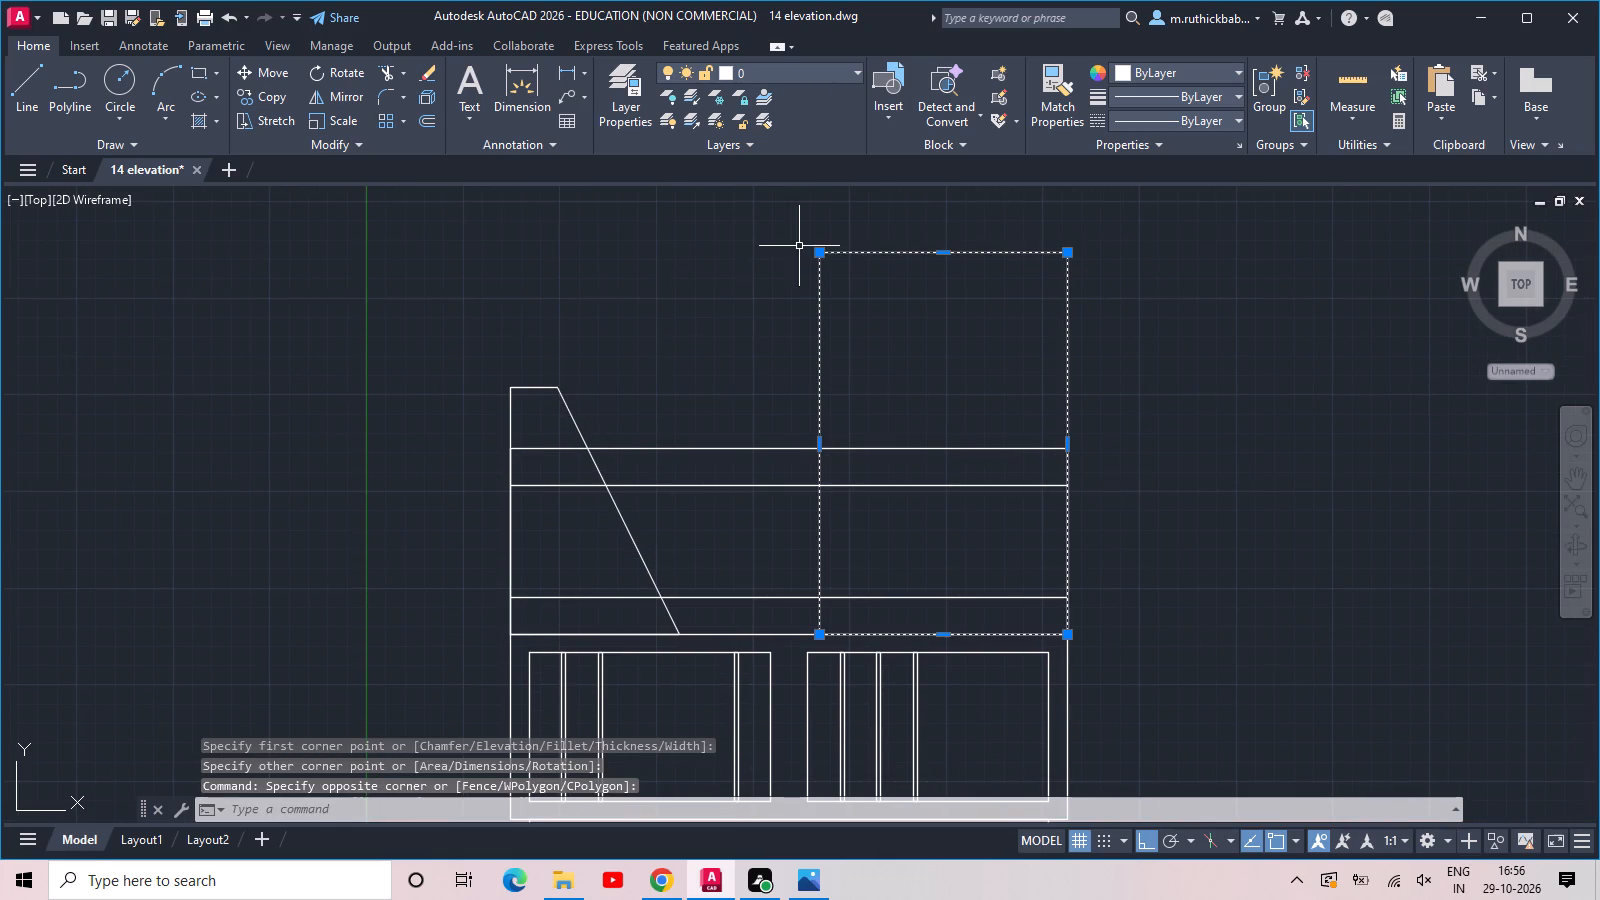
{"action": "left_click", "coordinate": [818, 441]}
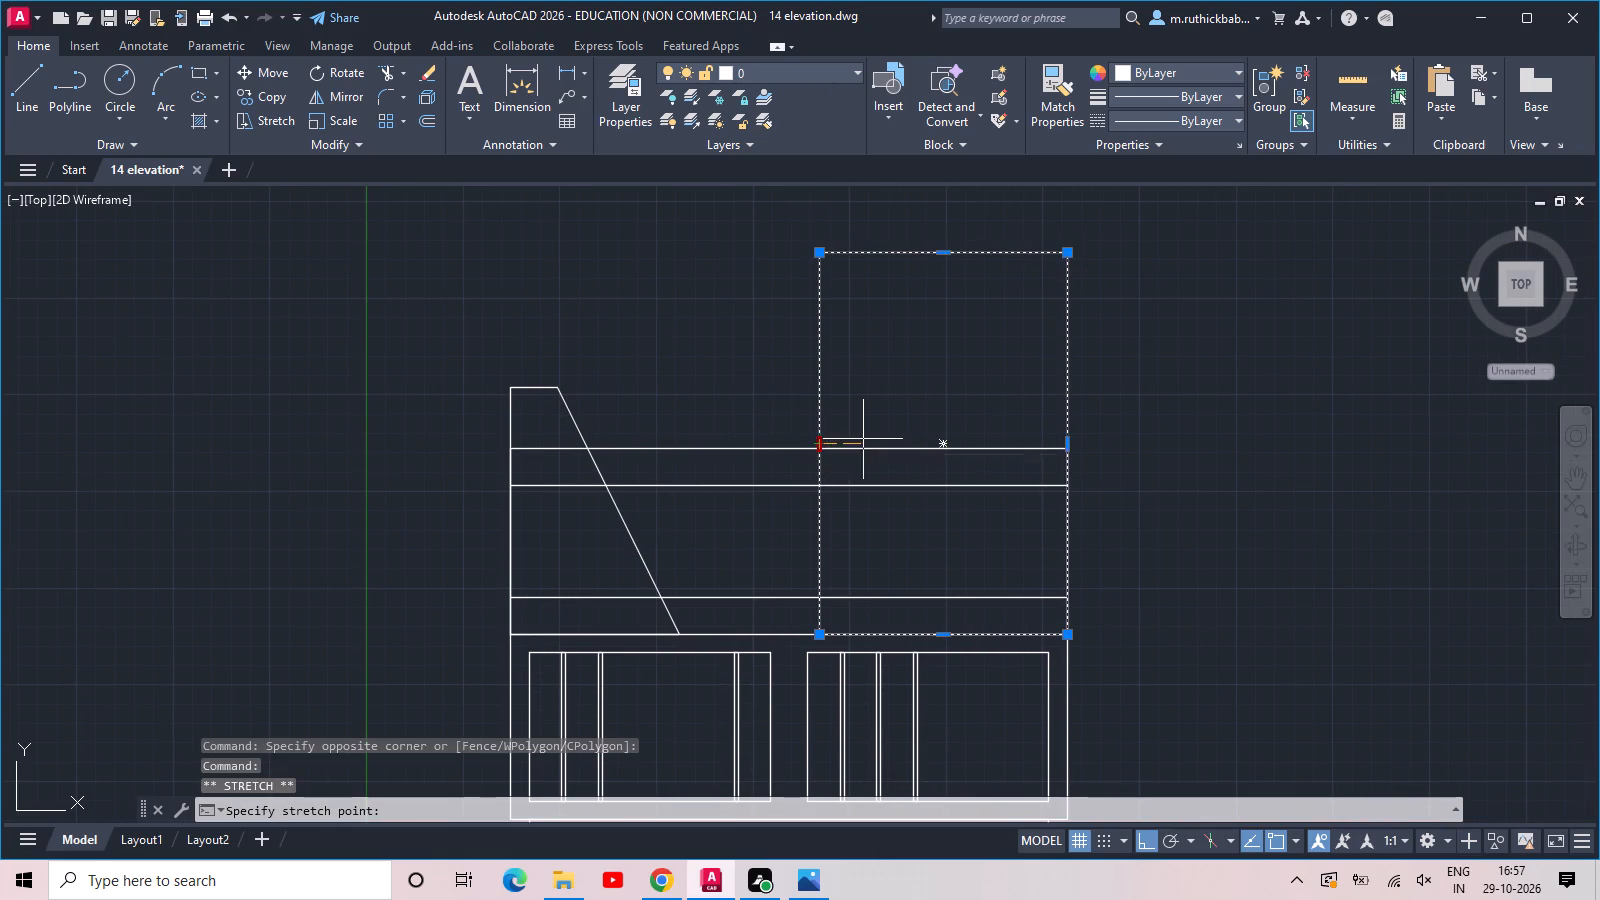
{"action": "left_click", "coordinate": [772, 435]}
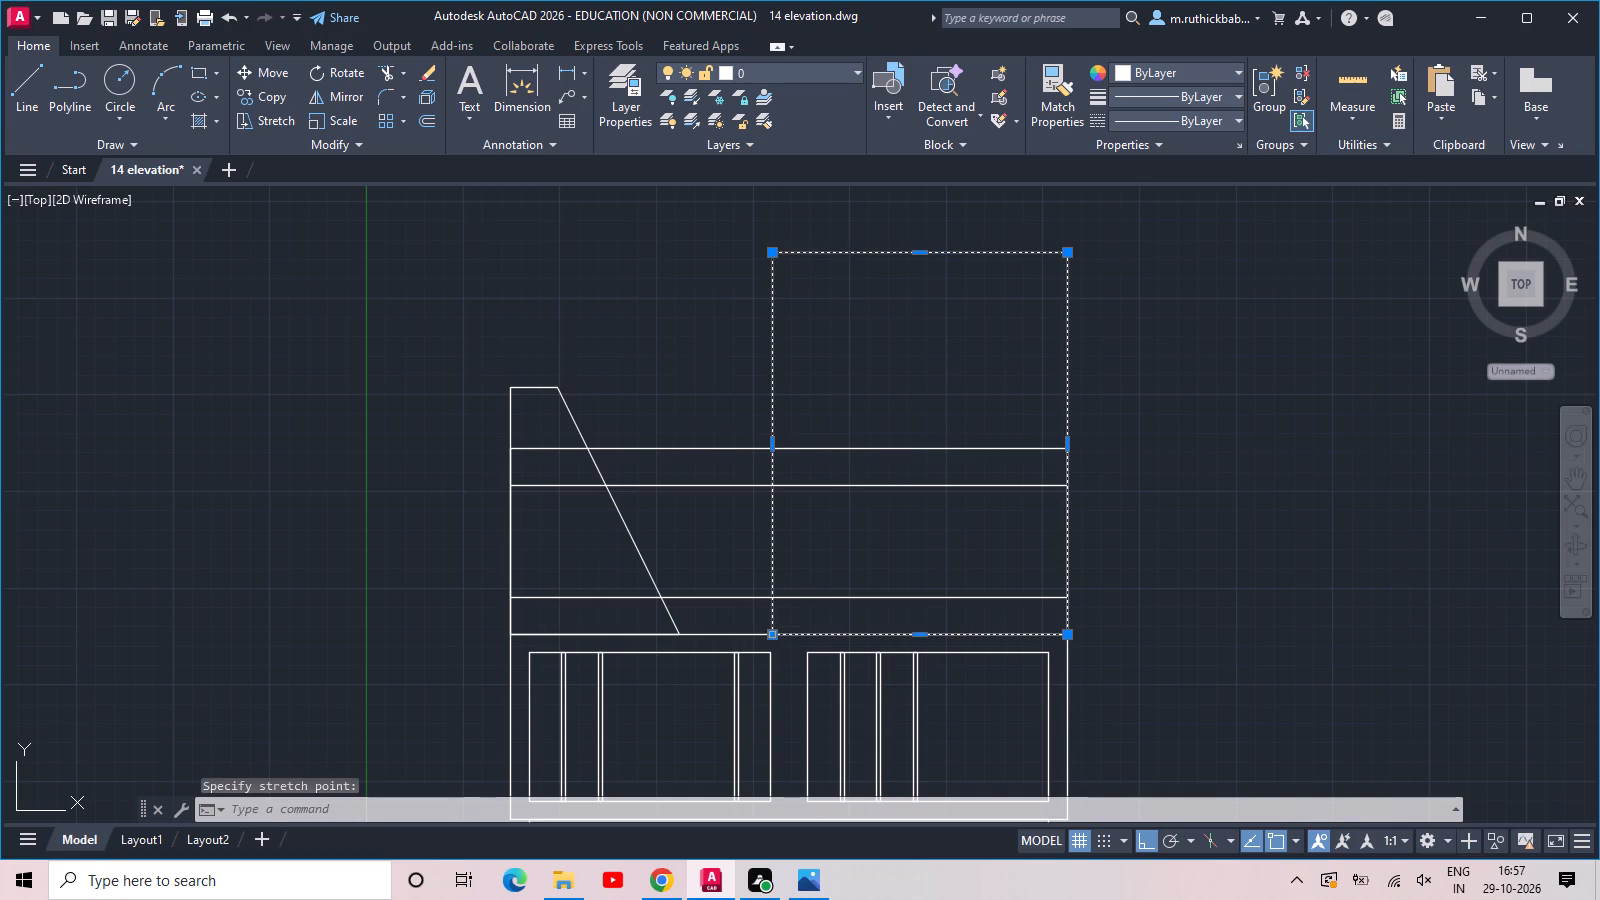
{"action": "left_click", "coordinate": [775, 637]}
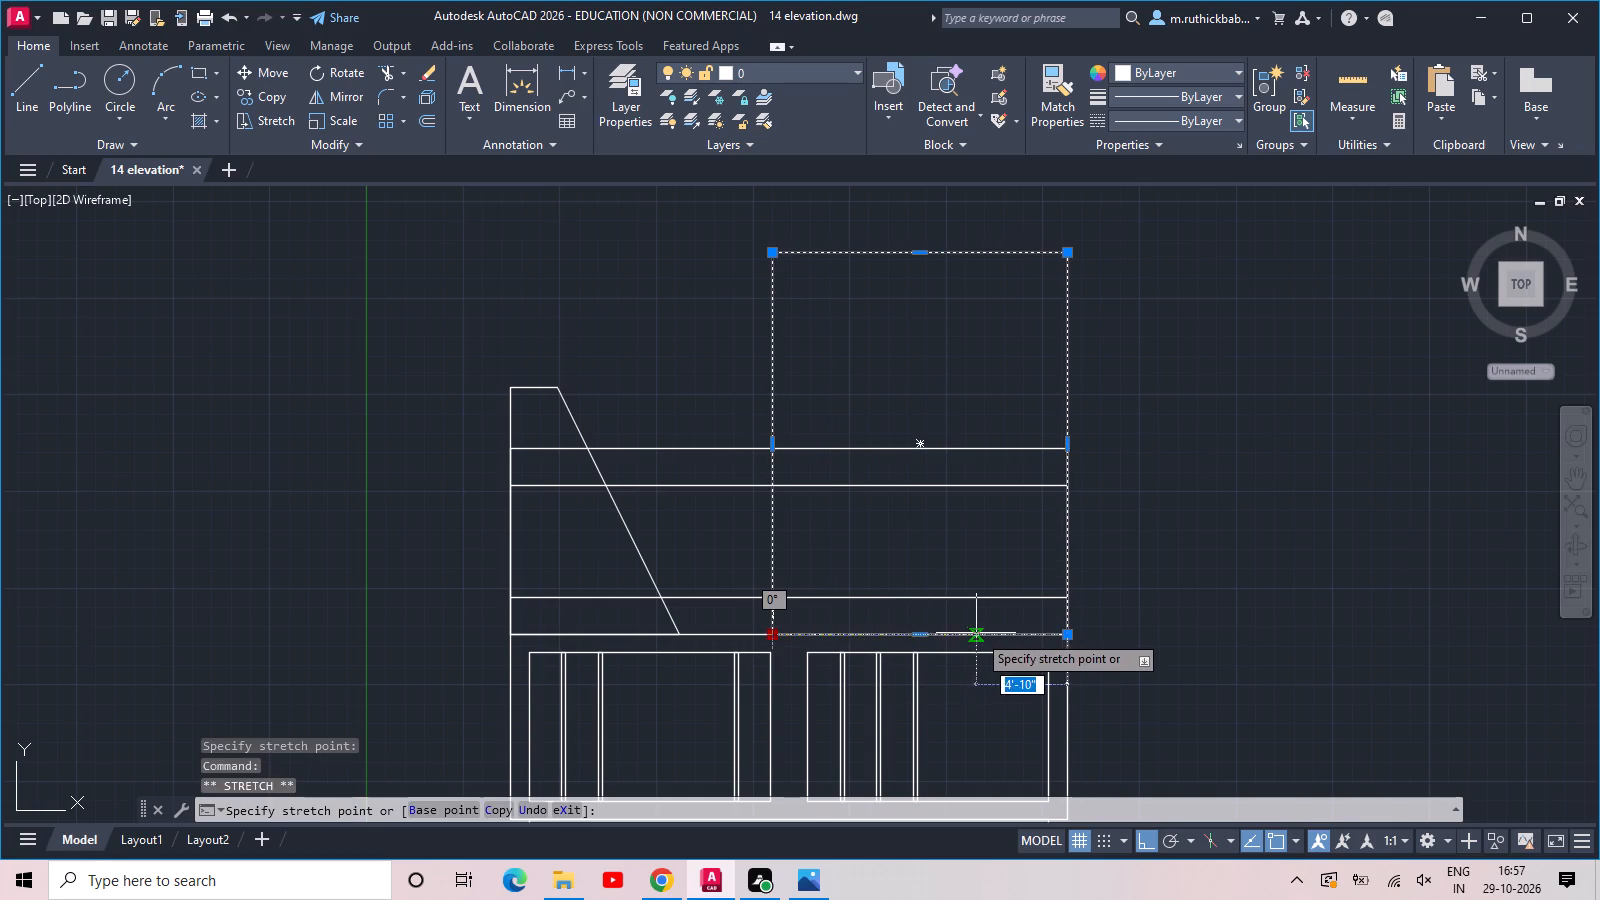
{"action": "left_click", "coordinate": [980, 633]}
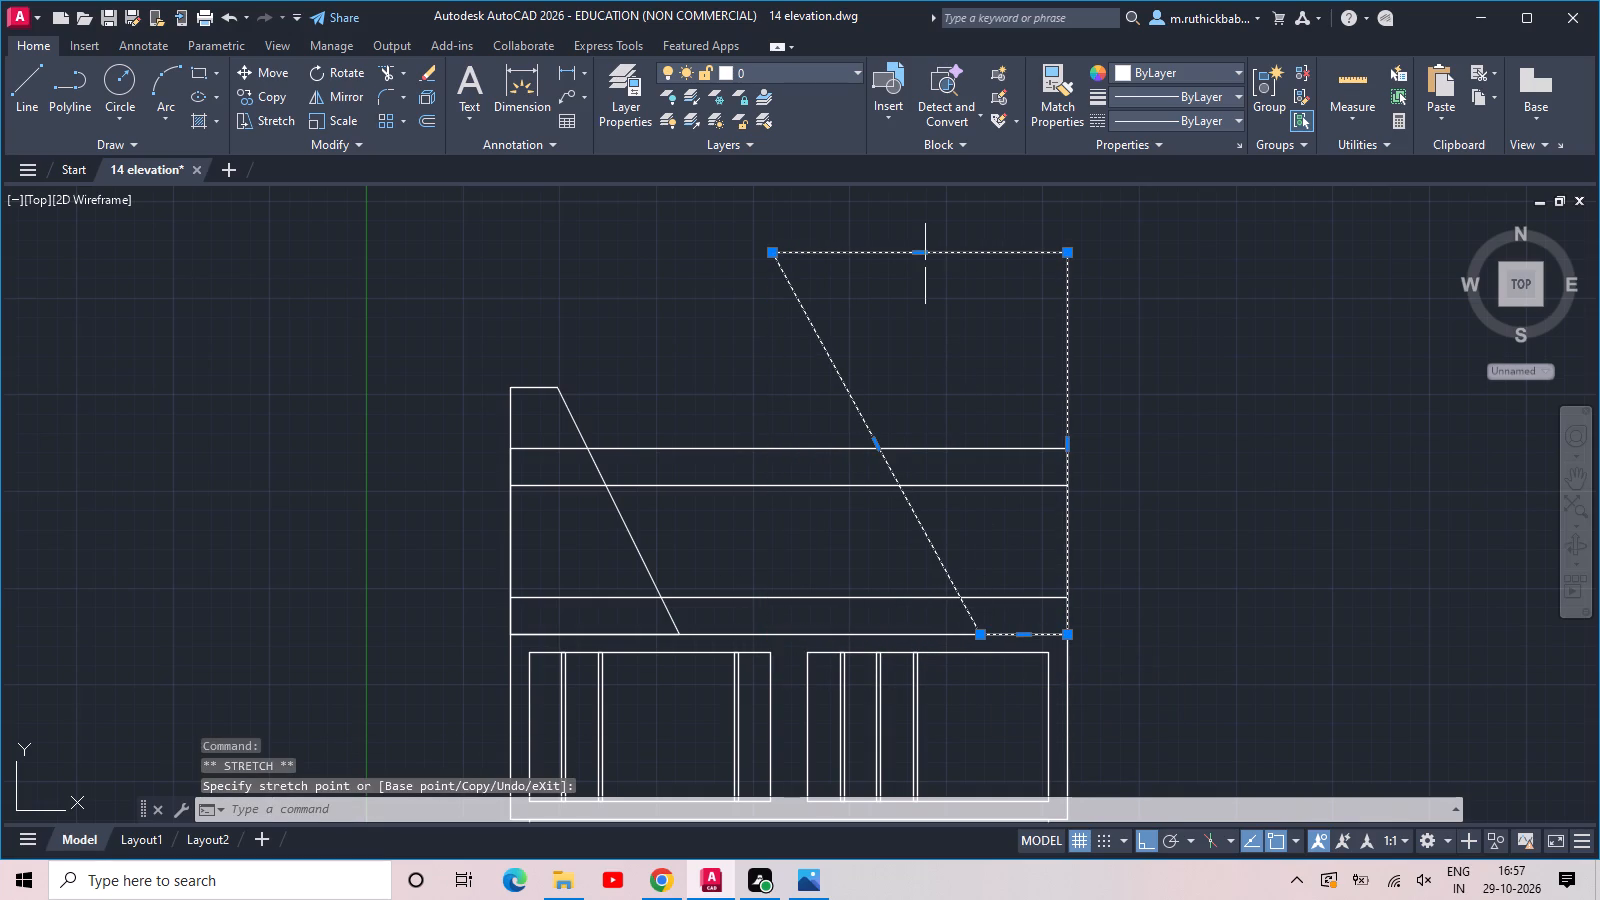
Lower the top edge of the tall right-hand outline, keeping it above the upper storey and the left-hand outline.
{"action": "left_click", "coordinate": [923, 253]}
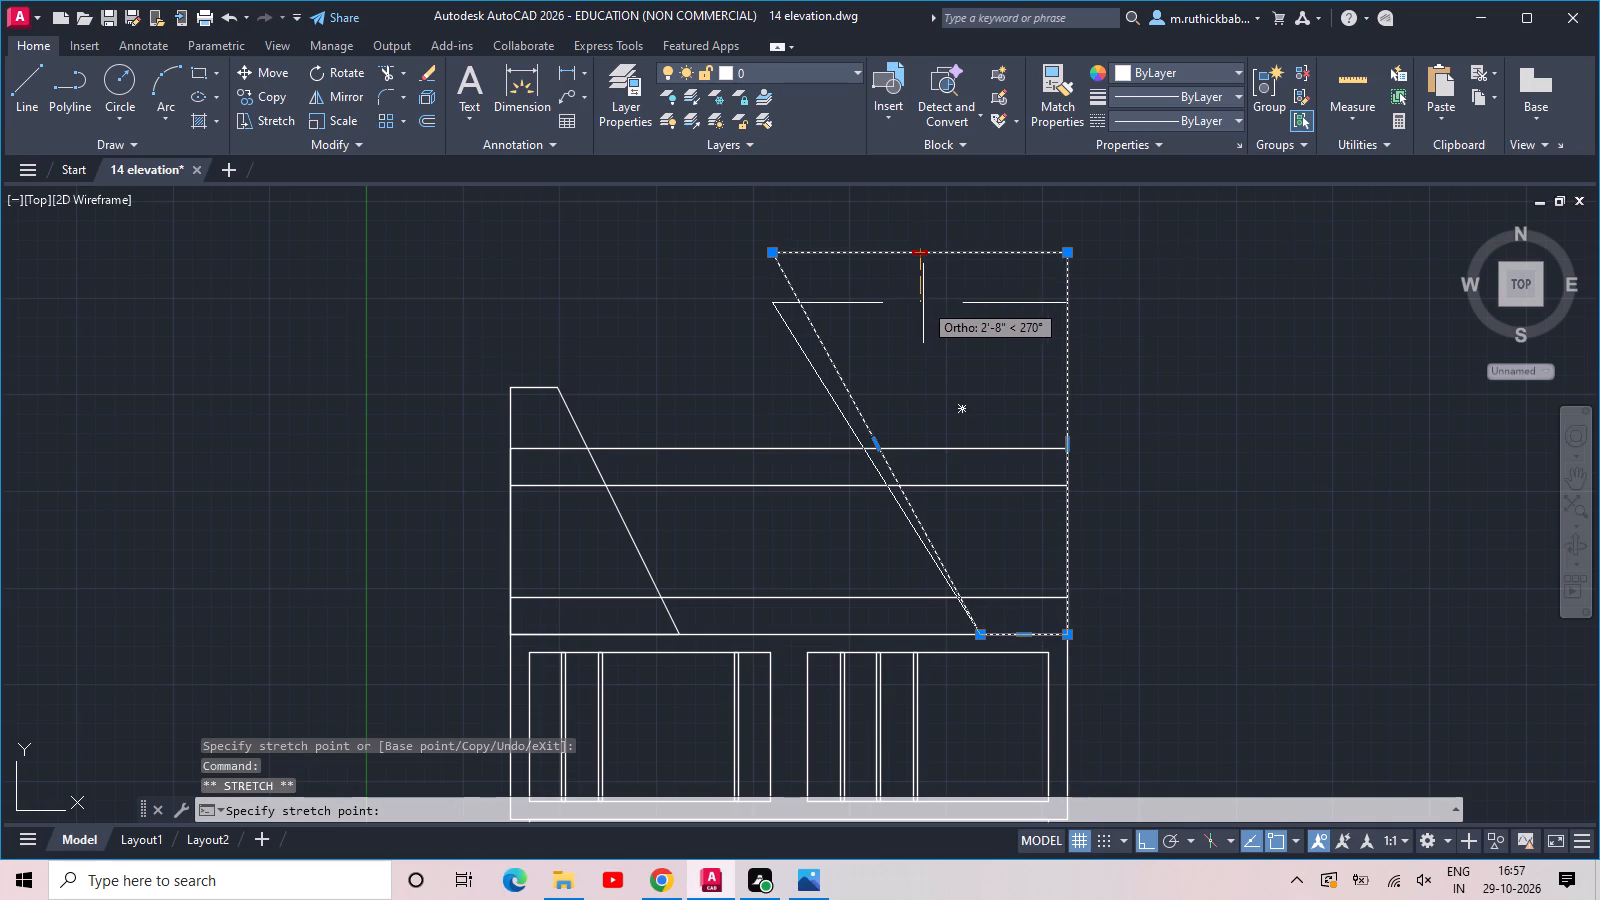
{"action": "left_click", "coordinate": [949, 322]}
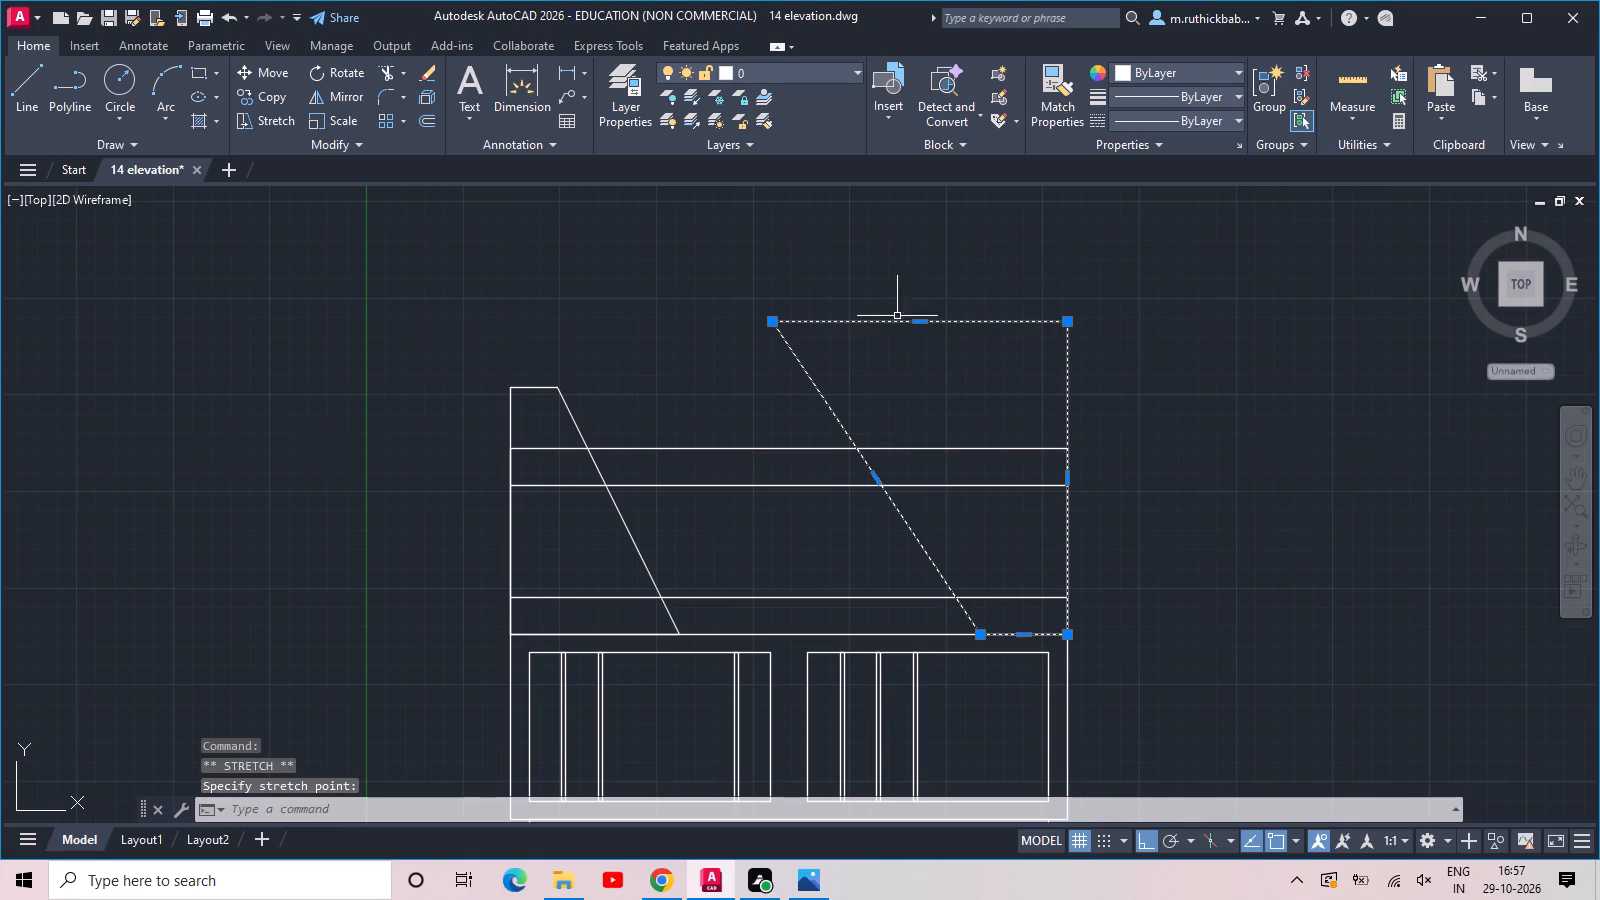
{"action": "left_click", "coordinate": [922, 324]}
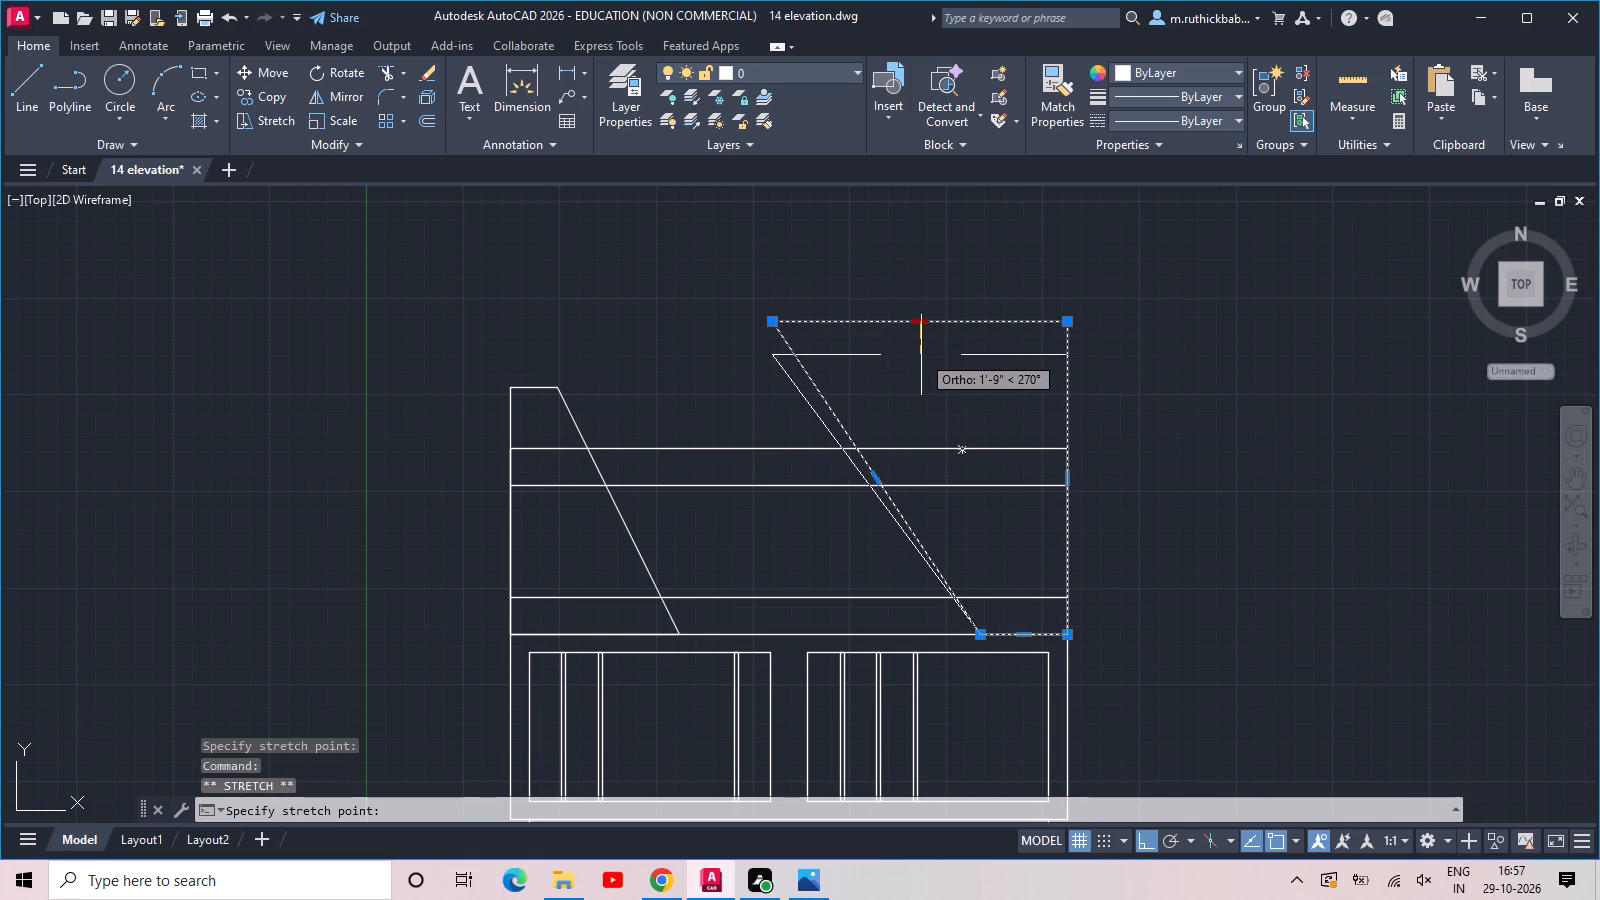
{"action": "left_click", "coordinate": [918, 312]}
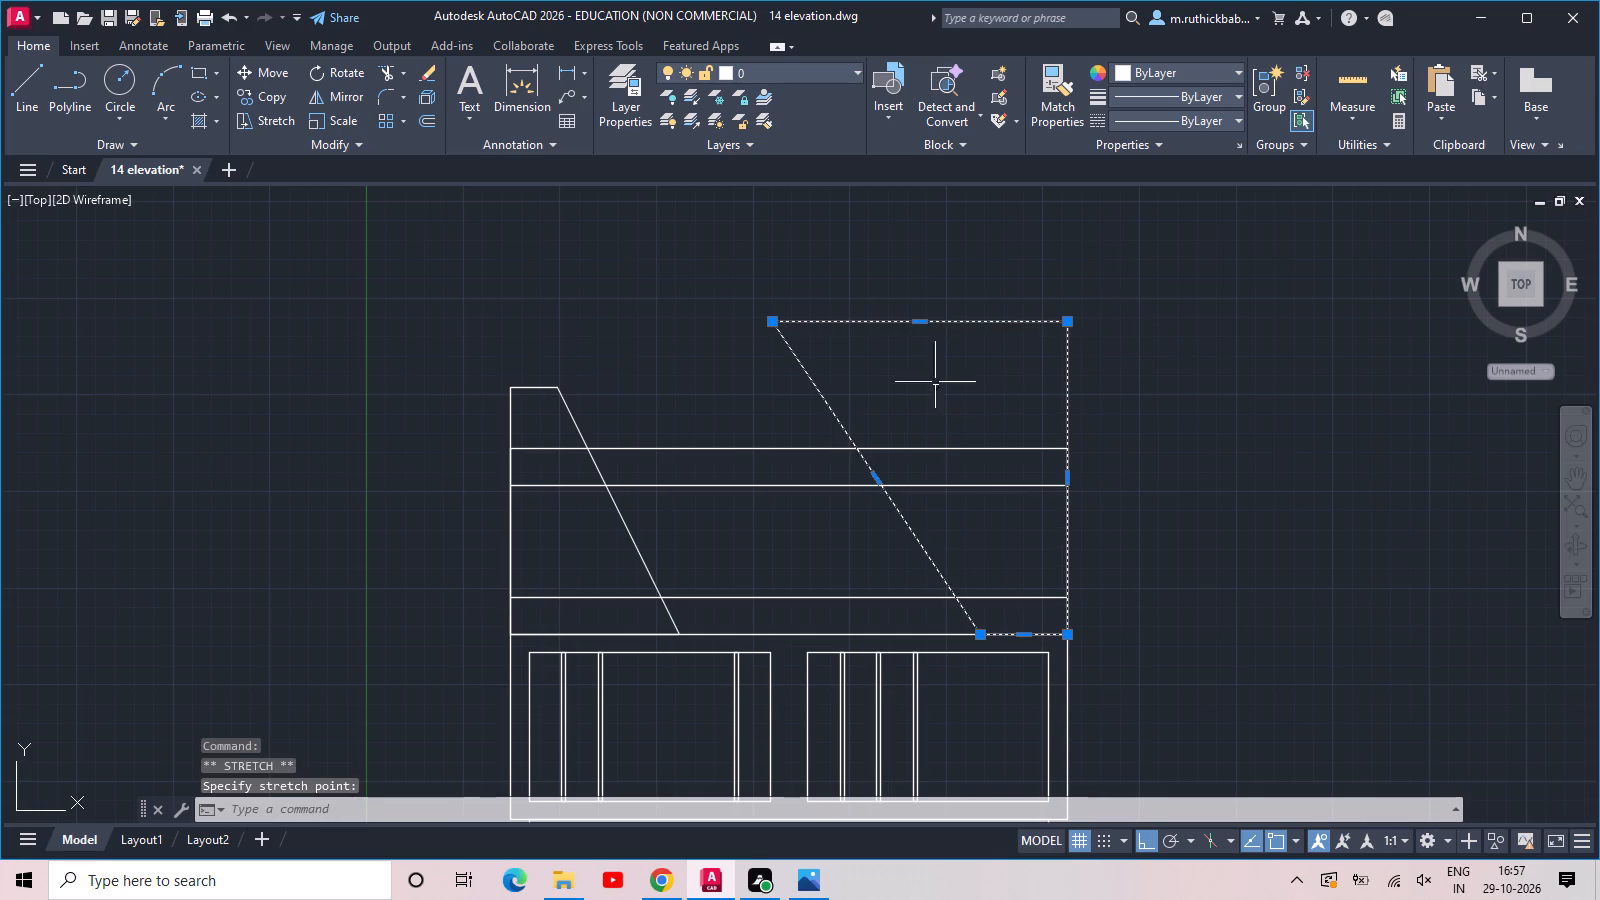
{"action": "key", "text": "Escape"}
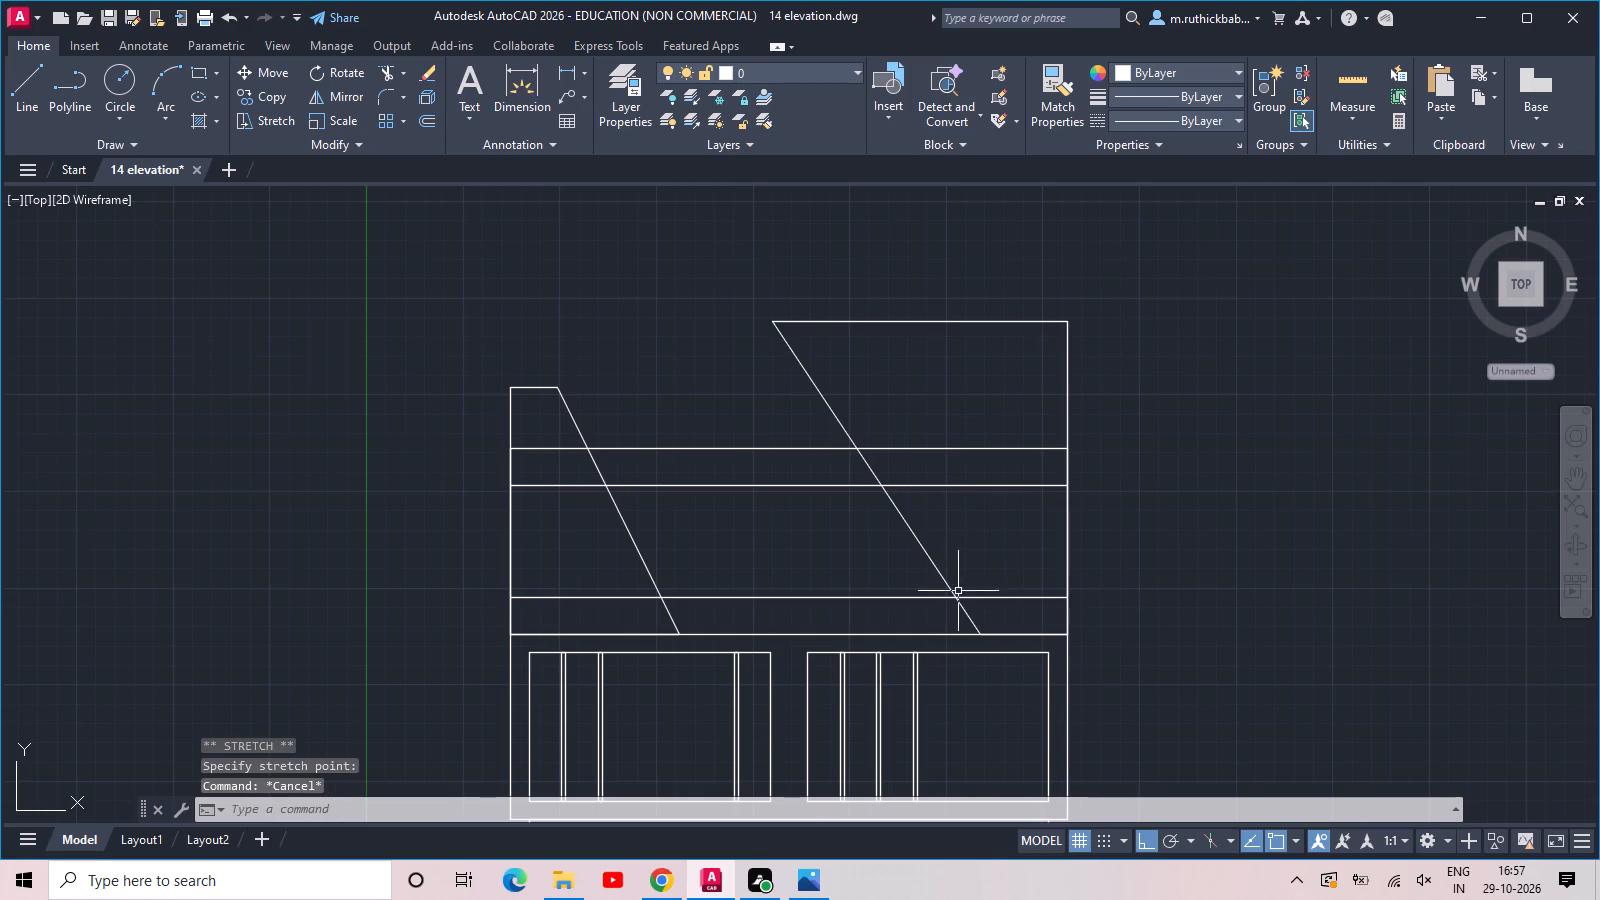
Adjust the right-hand outline's slope: make its bottom edge about 6'-8" long and shift its top-left corner slightly left.
{"action": "left_click_drag", "start_coordinate": [933, 549], "coordinate": [923, 551]}
{"action": "left_click", "coordinate": [911, 551]}
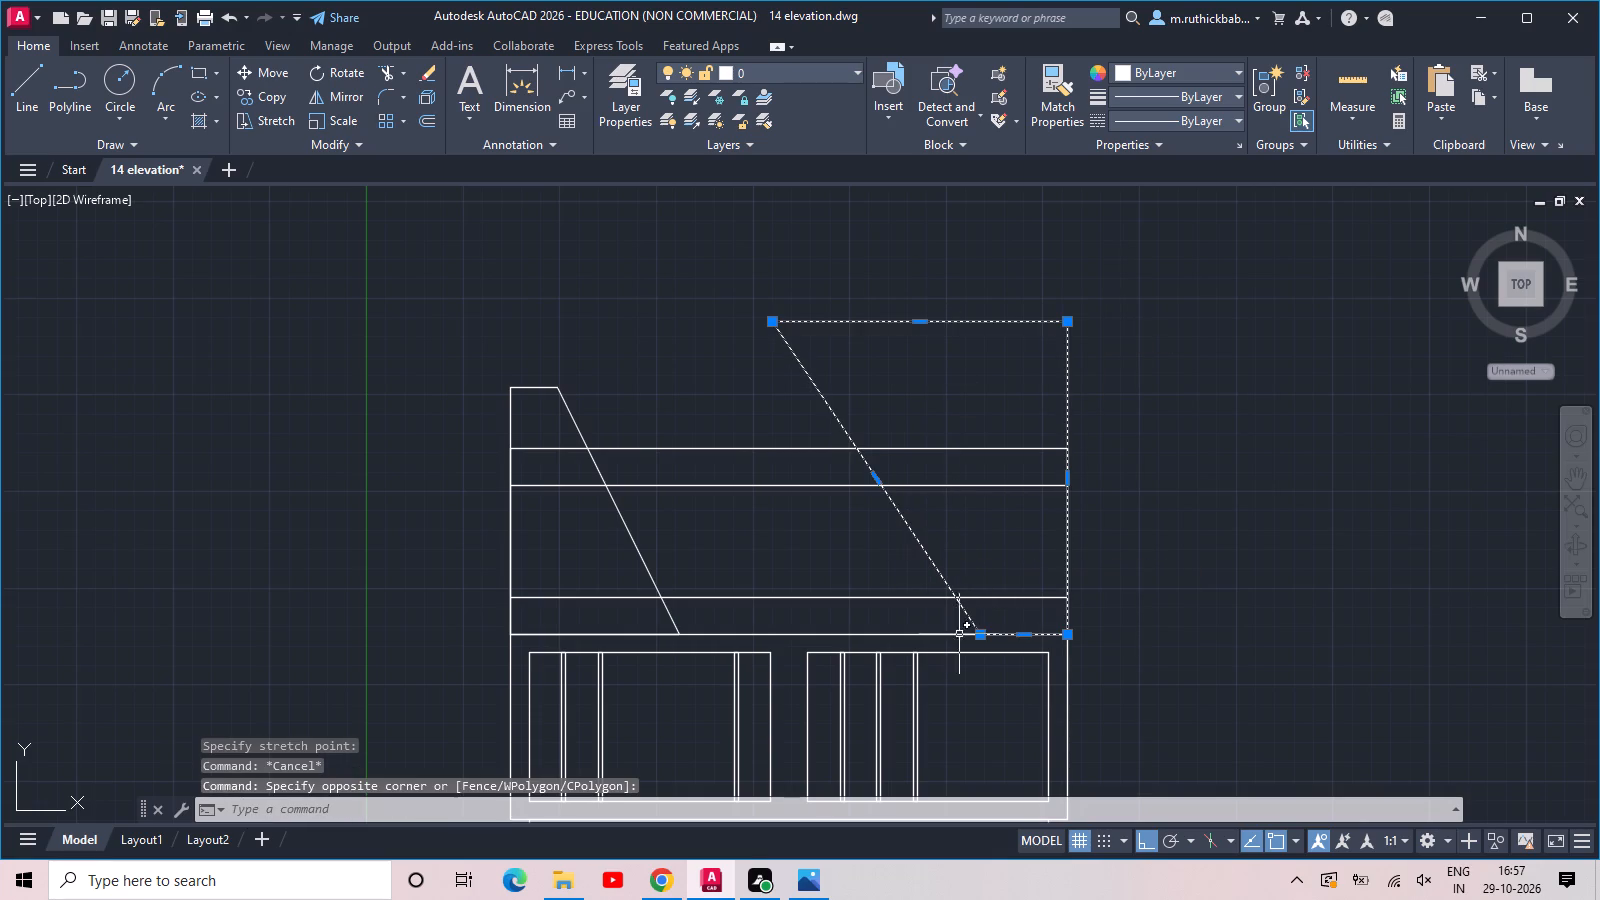
{"action": "left_click", "coordinate": [976, 640]}
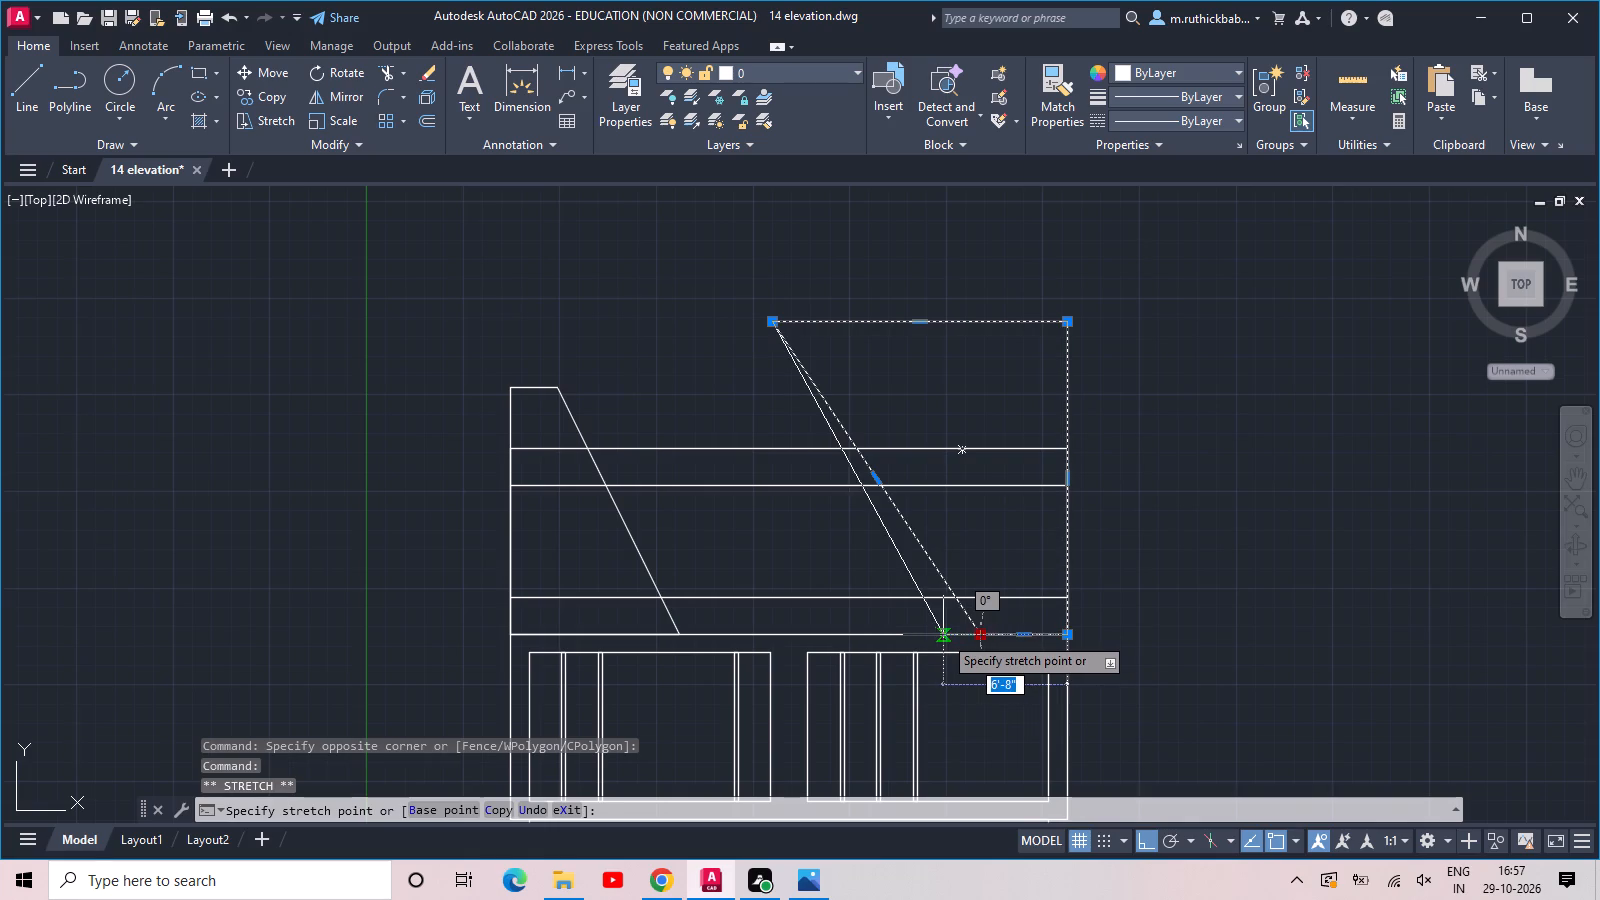
{"action": "left_click", "coordinate": [943, 635]}
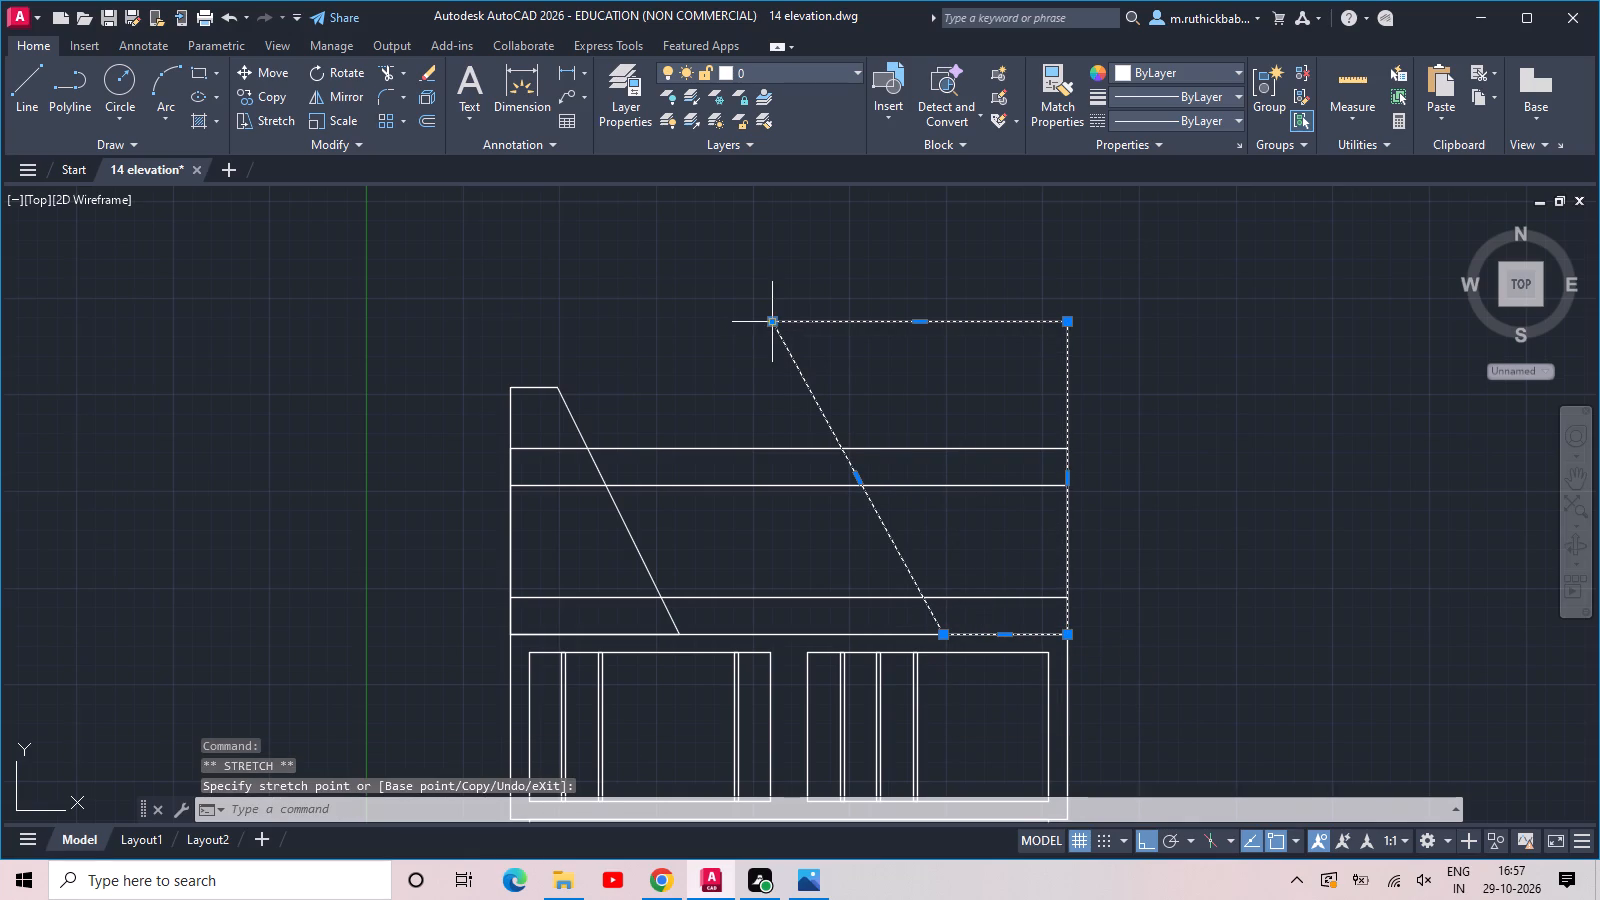
{"action": "left_click", "coordinate": [772, 326]}
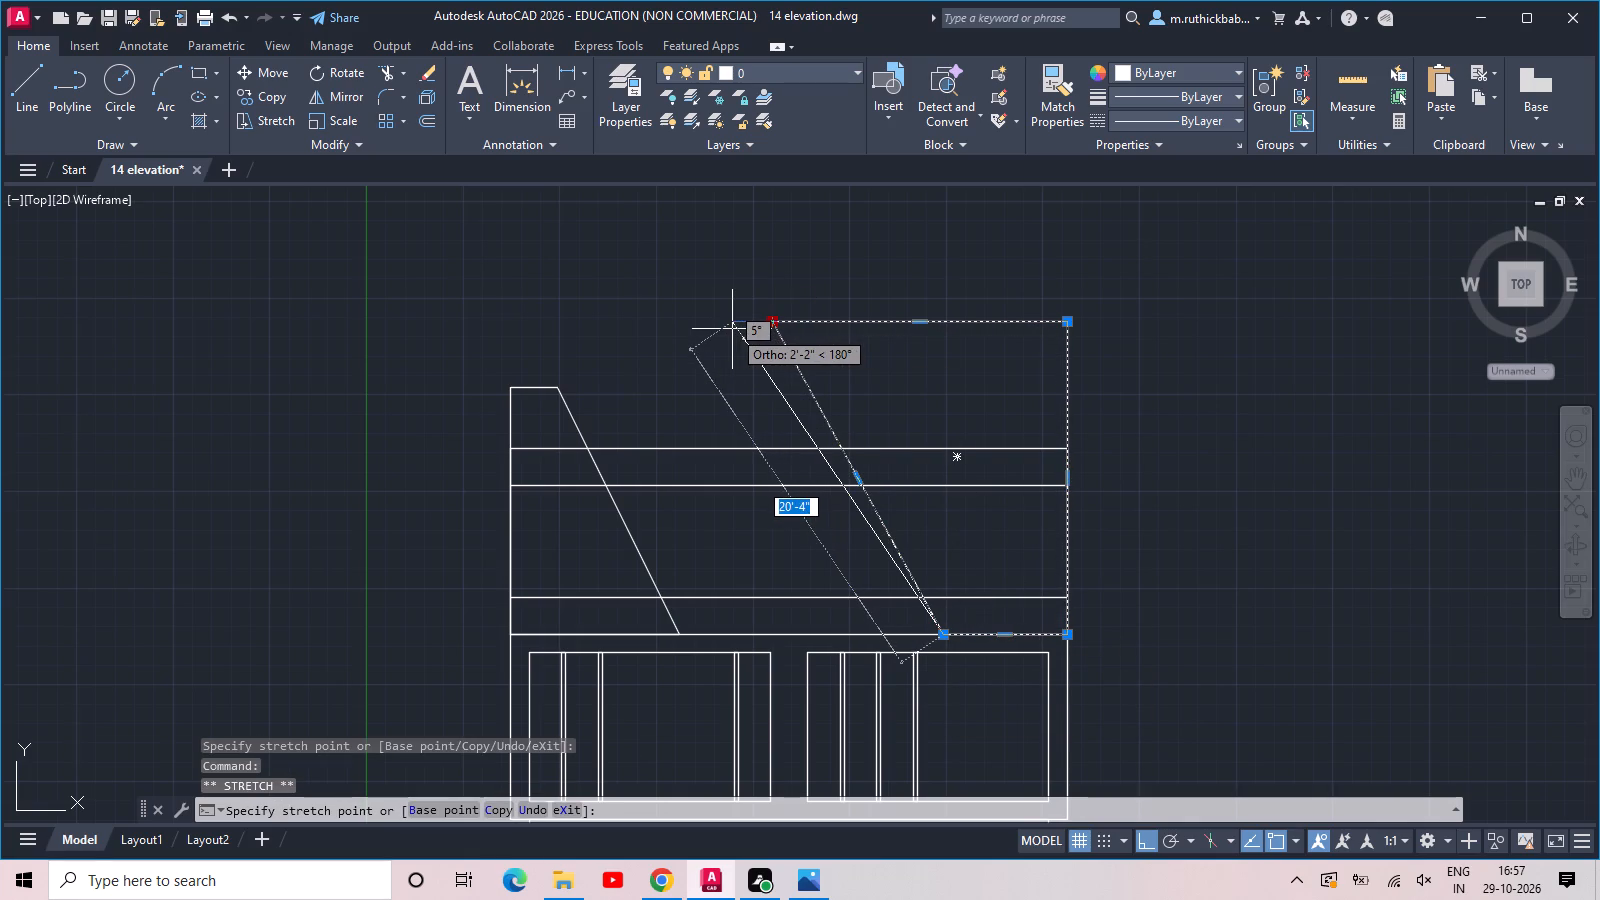
{"action": "left_click", "coordinate": [741, 329]}
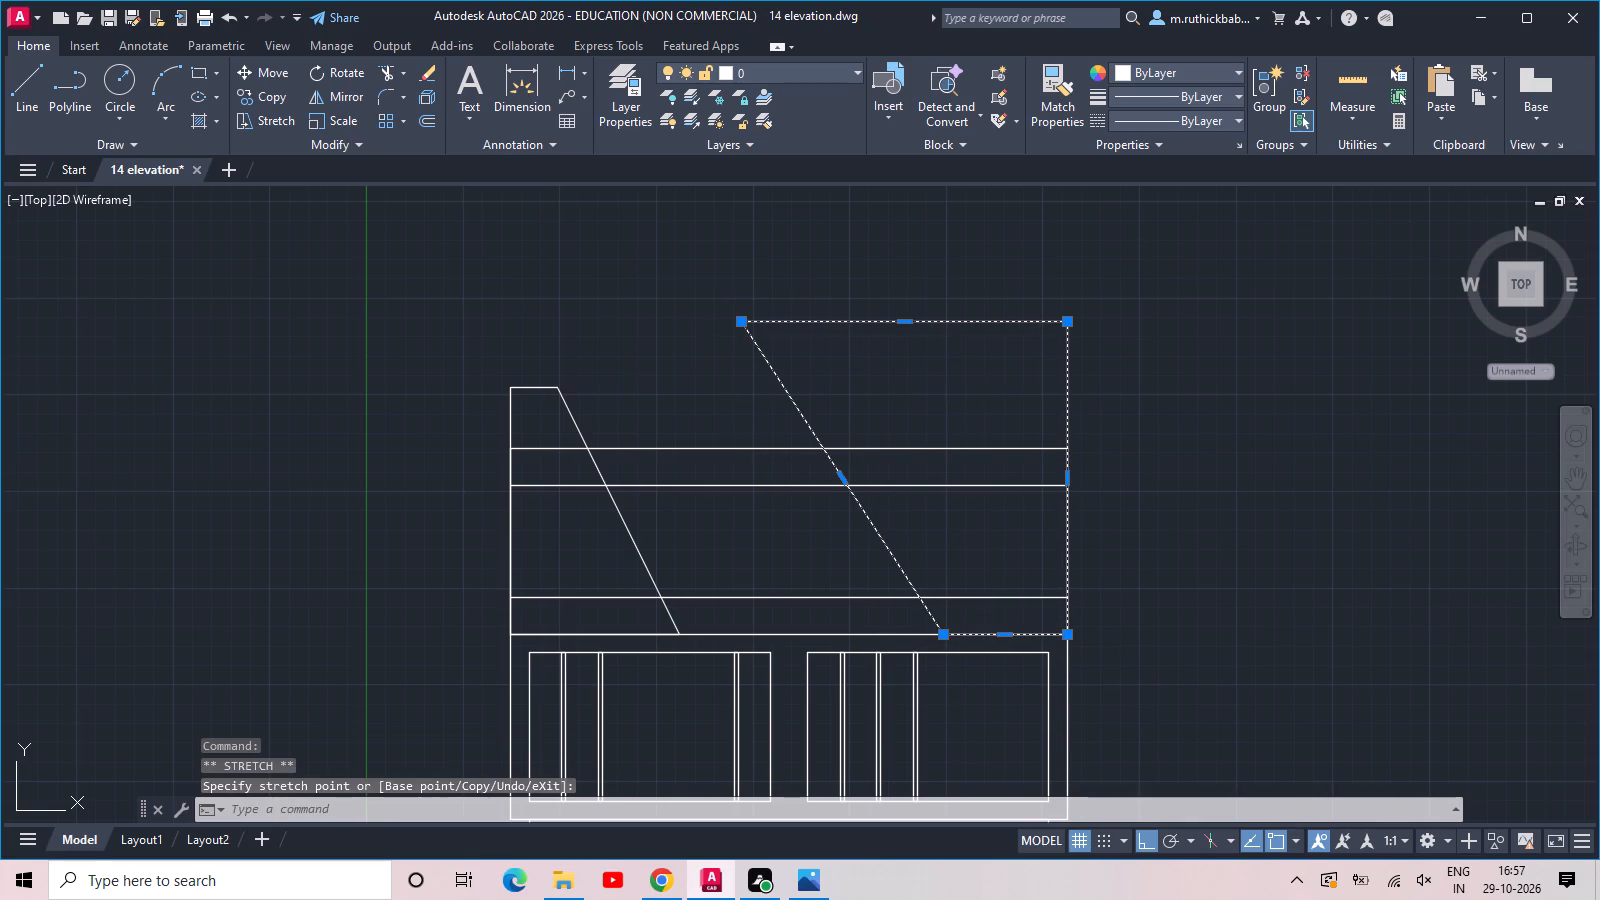
{"action": "left_click", "coordinate": [739, 321]}
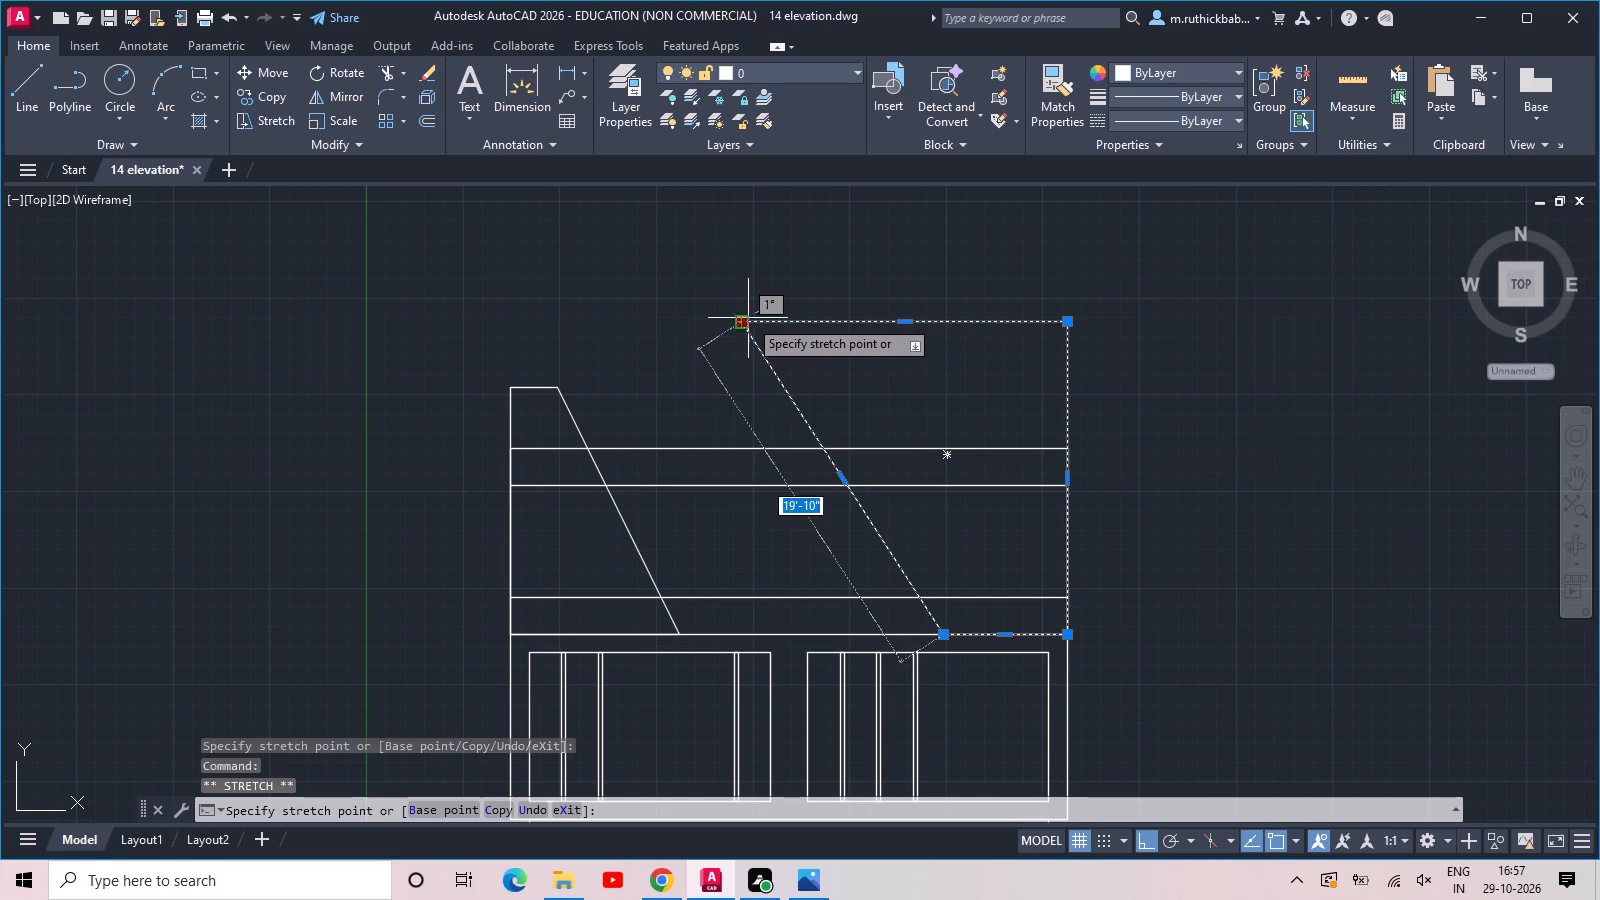
{"action": "left_click", "coordinate": [754, 317]}
{"action": "key", "text": "Escape"}
Trim the upper storey's horizontal lines inside both sloped outlines, leaving them only between the two slanted sides.
{"action": "scroll", "coordinate": [785, 303], "scroll_direction": "down", "scroll_amount": 1}
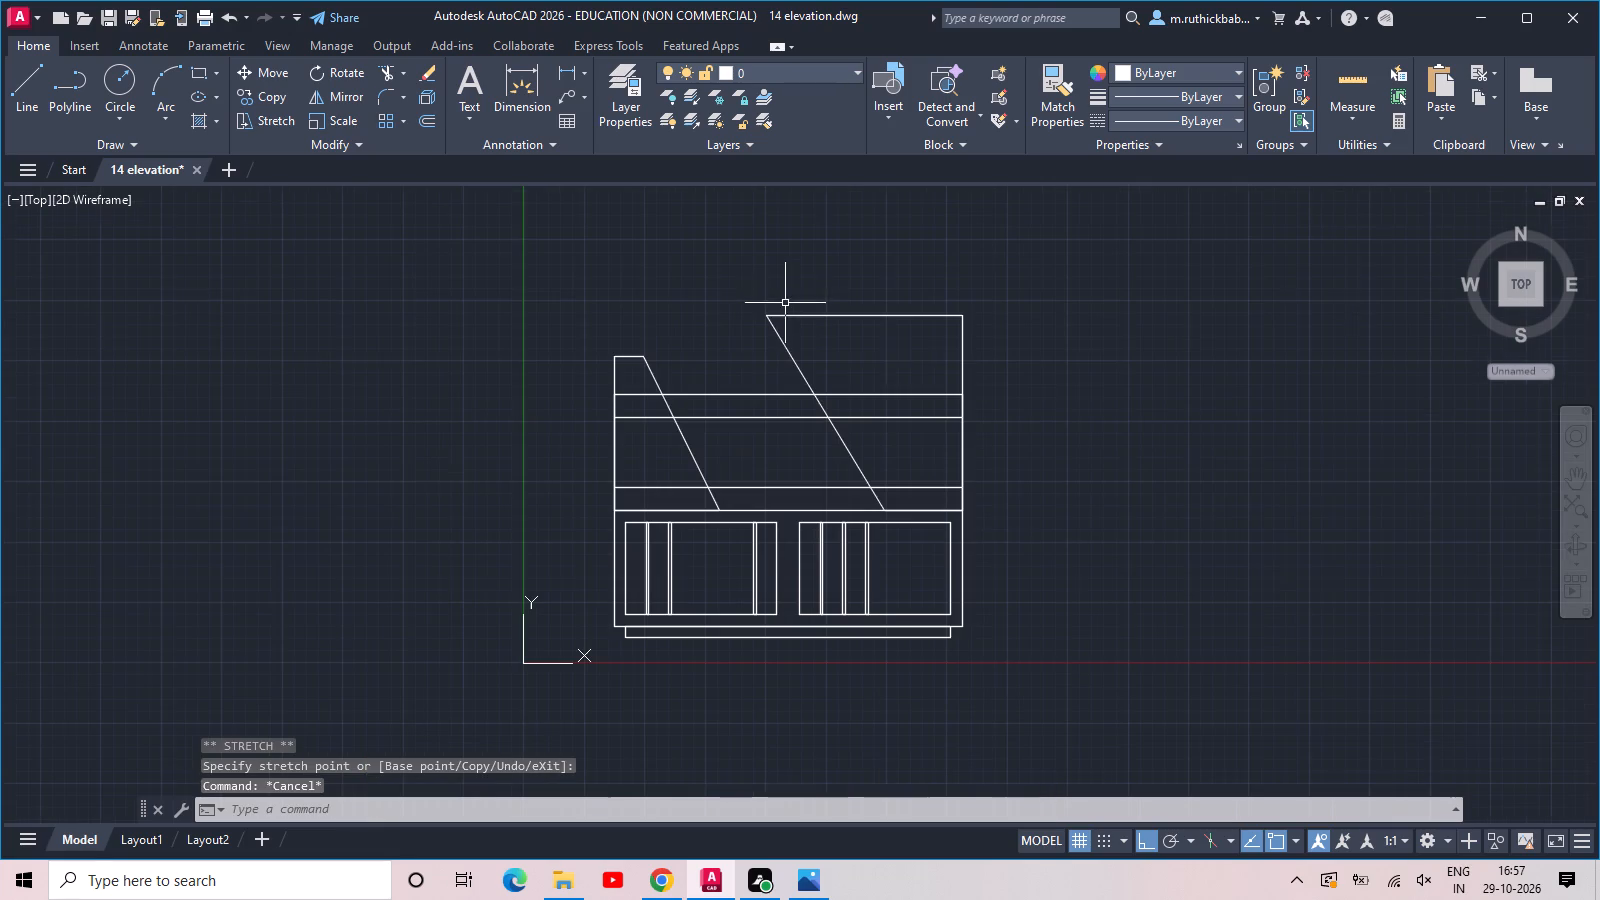
{"action": "type", "text": "tr"}
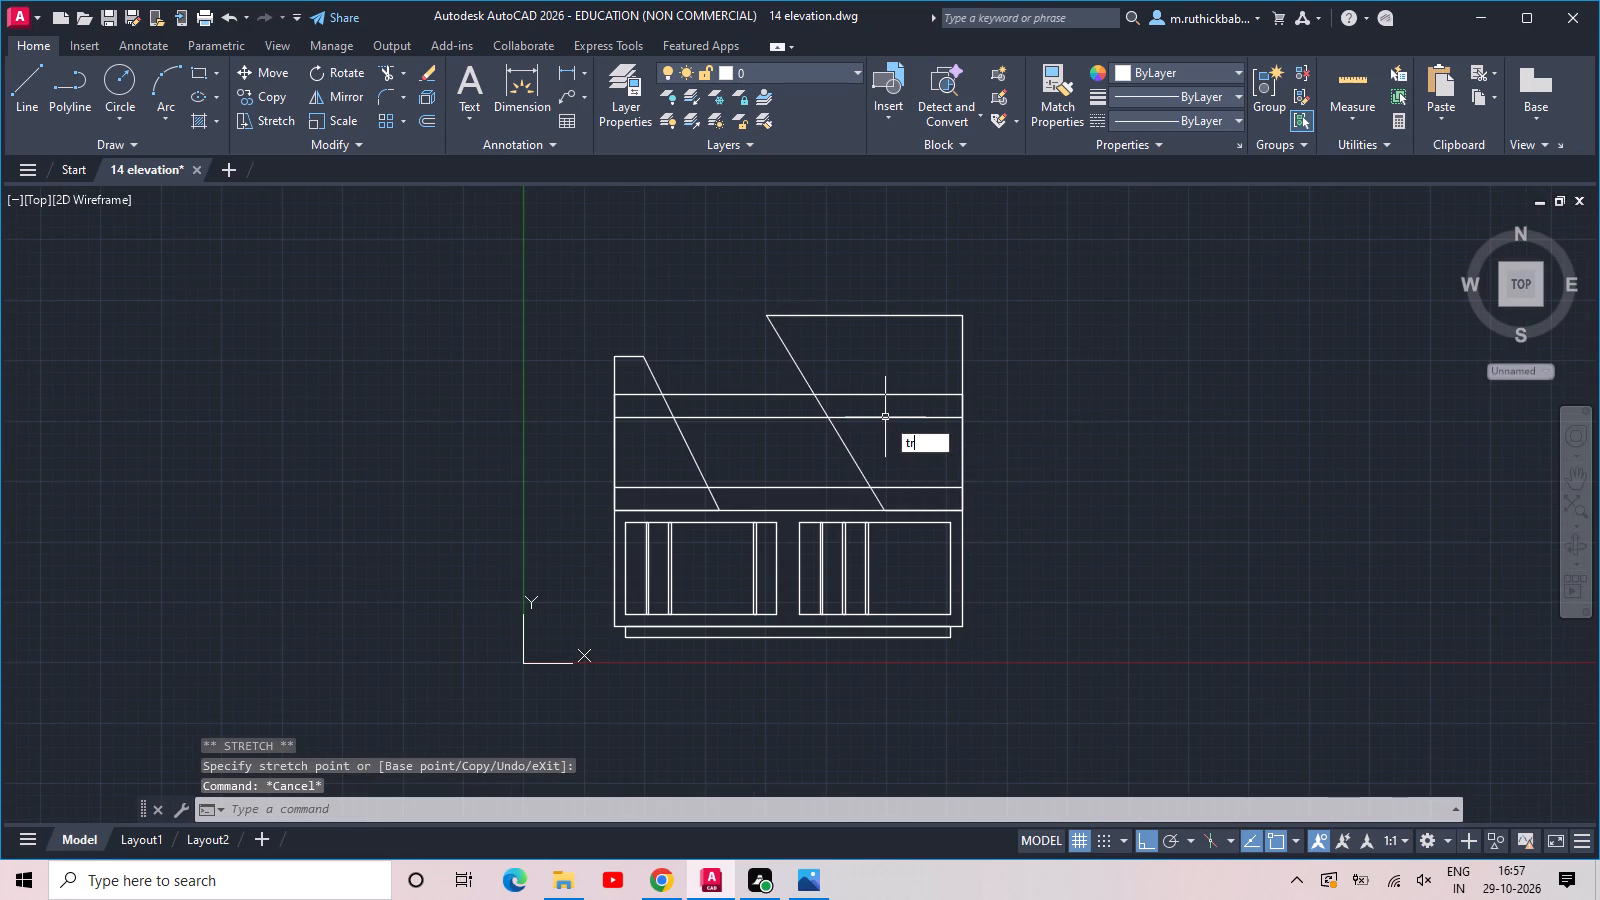
{"action": "key", "text": "space"}
{"action": "key", "text": "space"}
{"action": "left_click_drag", "start_coordinate": [914, 497], "coordinate": [900, 457]}
{"action": "left_click_drag", "start_coordinate": [878, 354], "coordinate": [882, 376]}
{"action": "left_click", "coordinate": [903, 425]}
{"action": "left_click", "coordinate": [676, 496]}
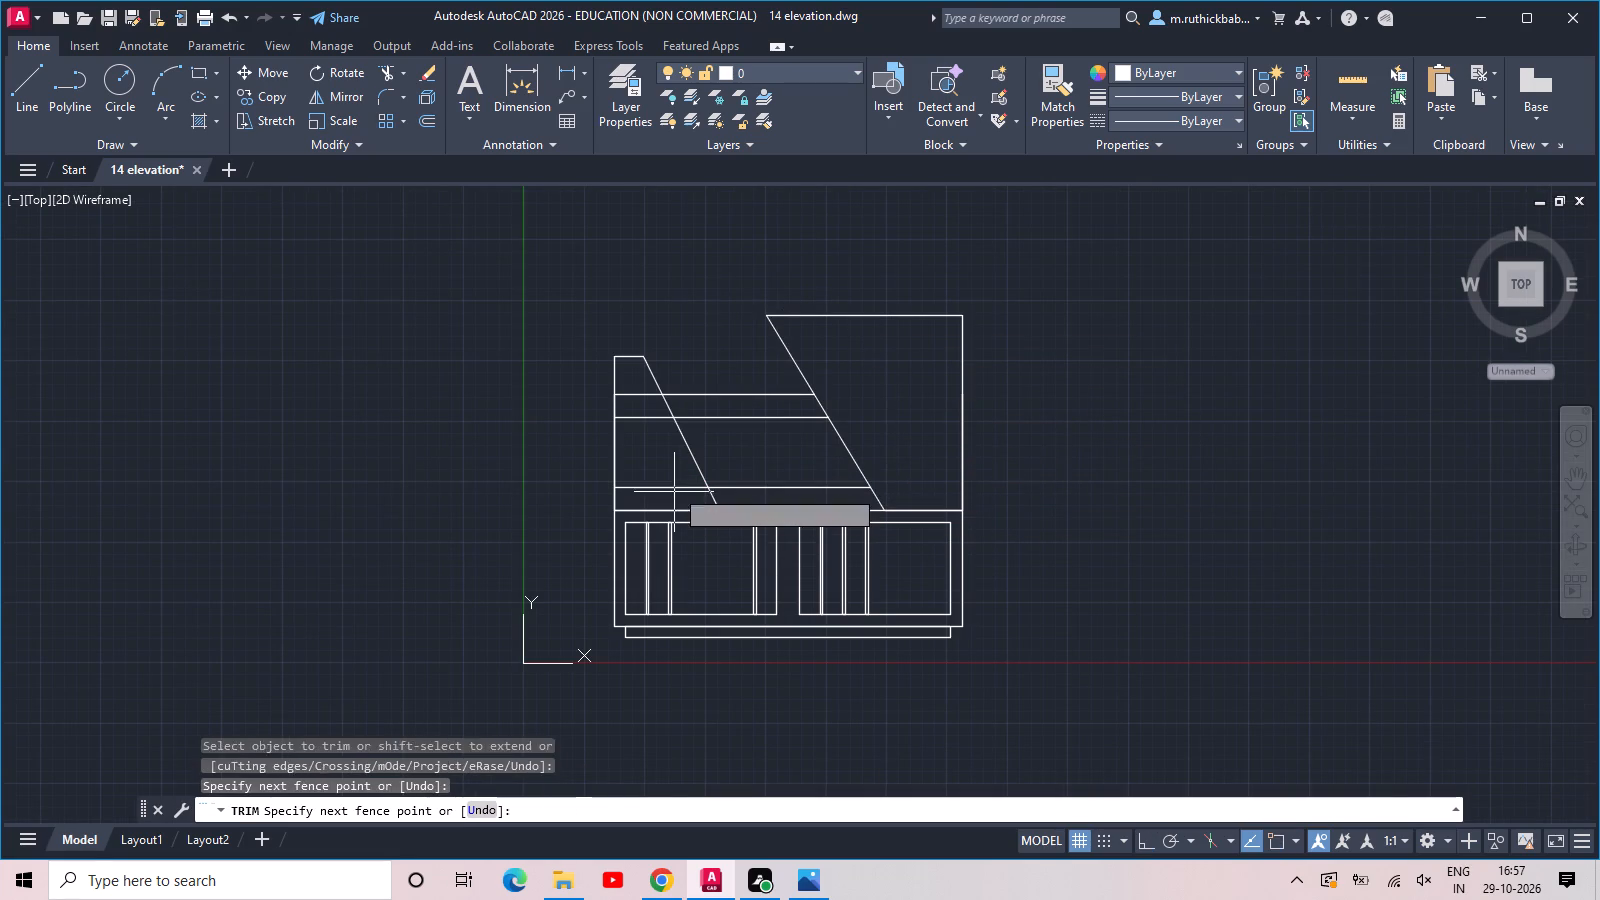
{"action": "left_click", "coordinate": [641, 377]}
{"action": "key", "text": "Escape"}
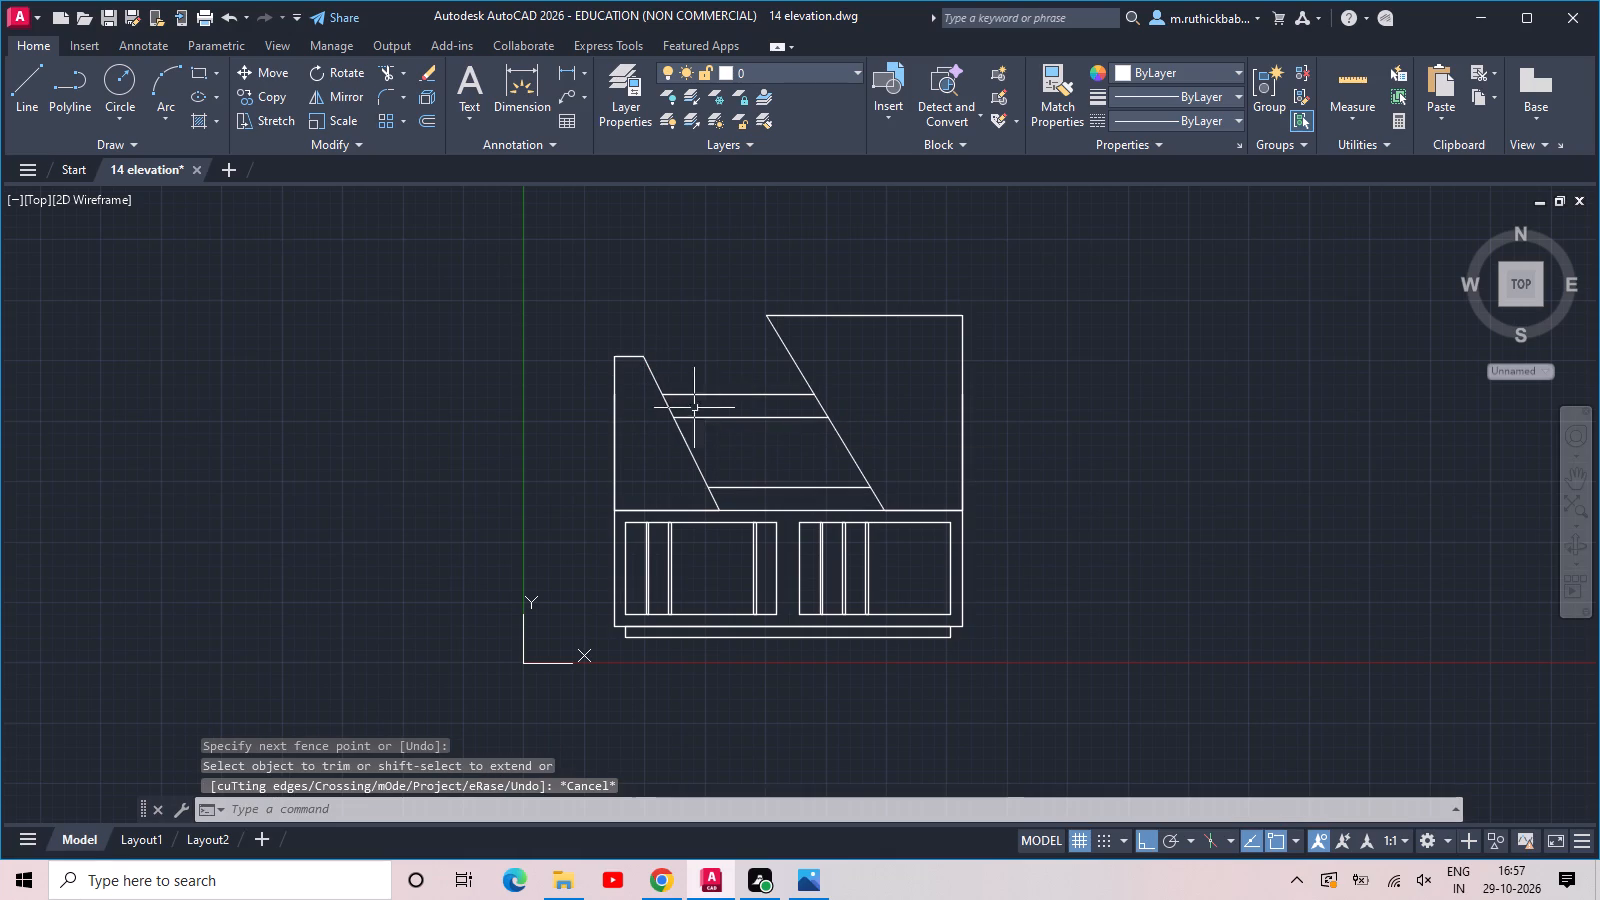
Explode the left sloped outline into separate lines.
{"action": "scroll", "coordinate": [656, 401], "scroll_direction": "up", "scroll_amount": 2}
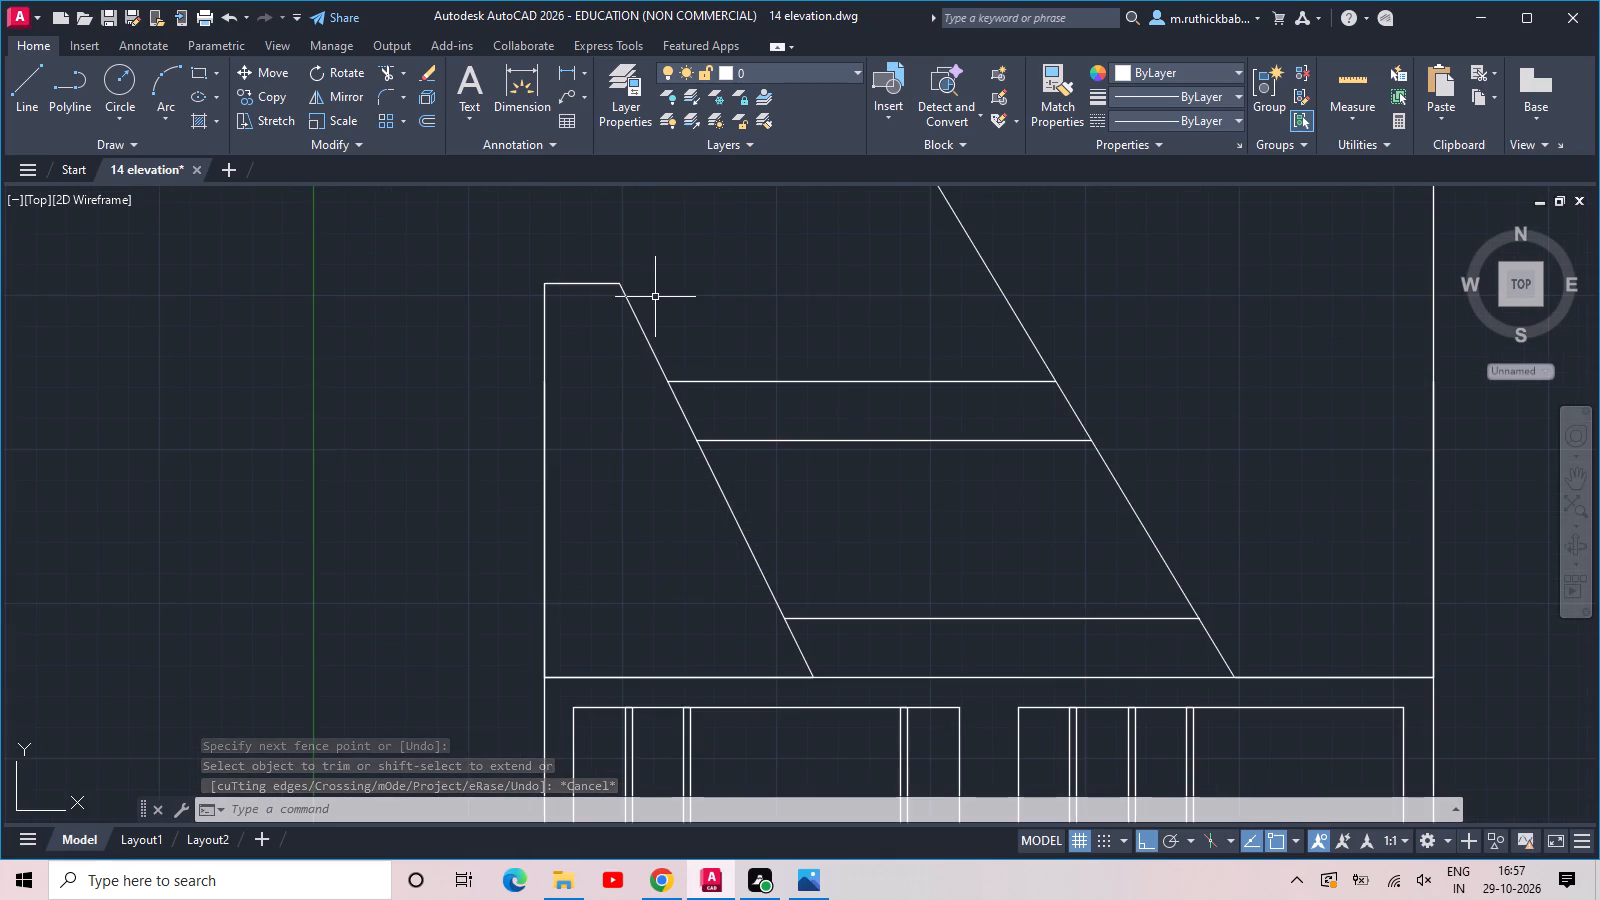
{"action": "left_click_drag", "start_coordinate": [656, 296], "coordinate": [649, 309]}
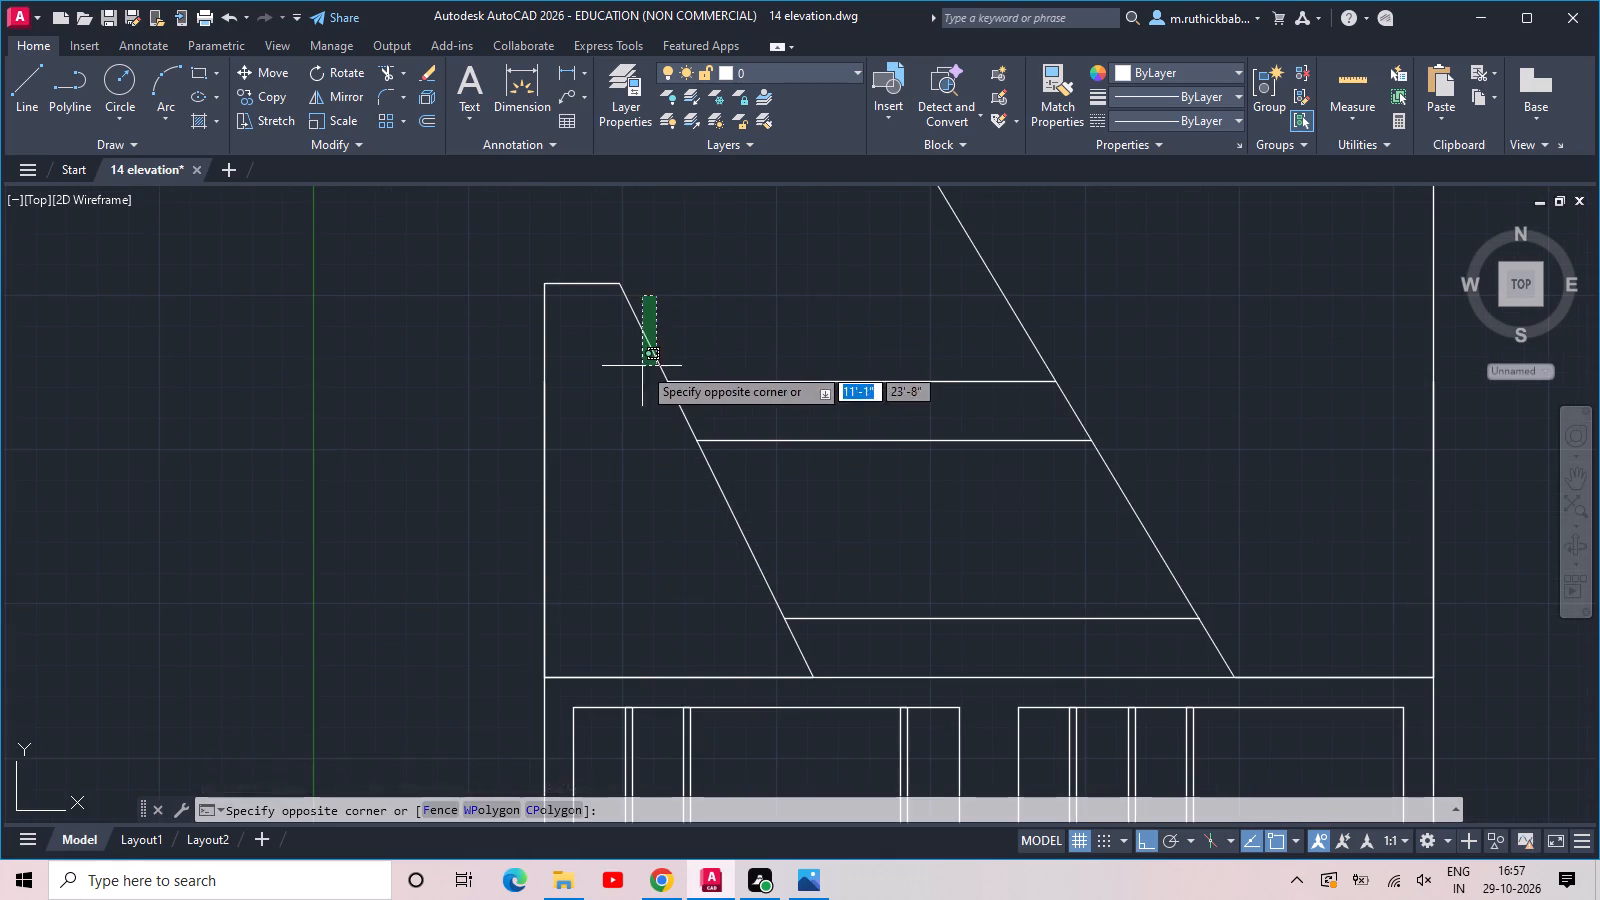
{"action": "left_click", "coordinate": [642, 366]}
{"action": "type", "text": "x"}
{"action": "key", "text": "space"}
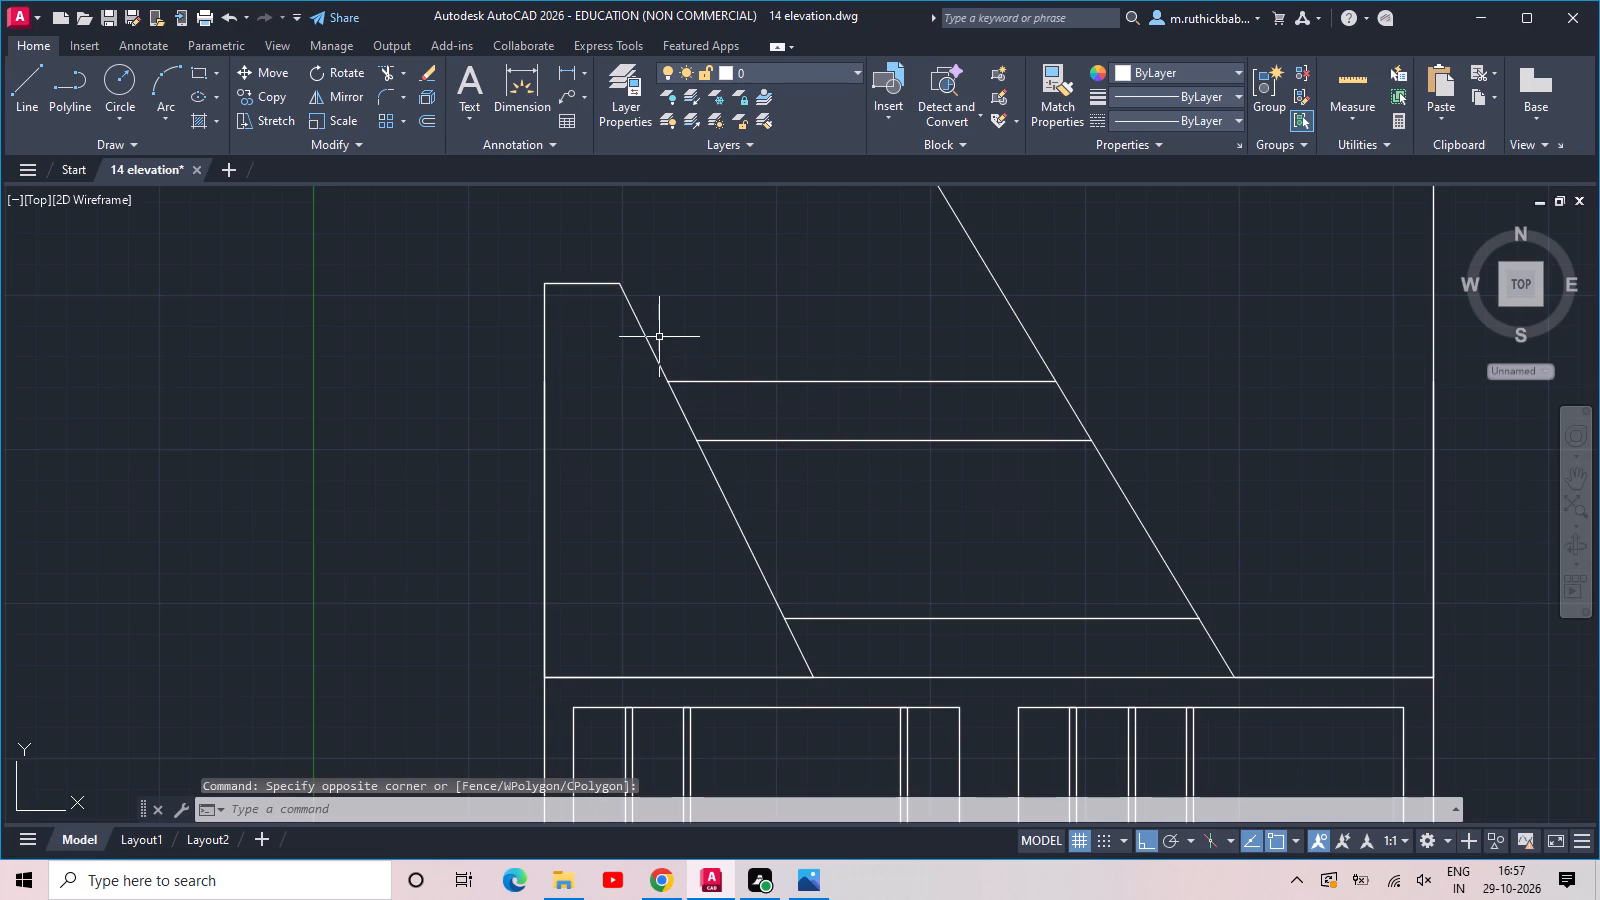
Offset the left outline's slanted line 12" to the right.
{"action": "type", "text": "off"}
{"action": "key", "text": "space"}
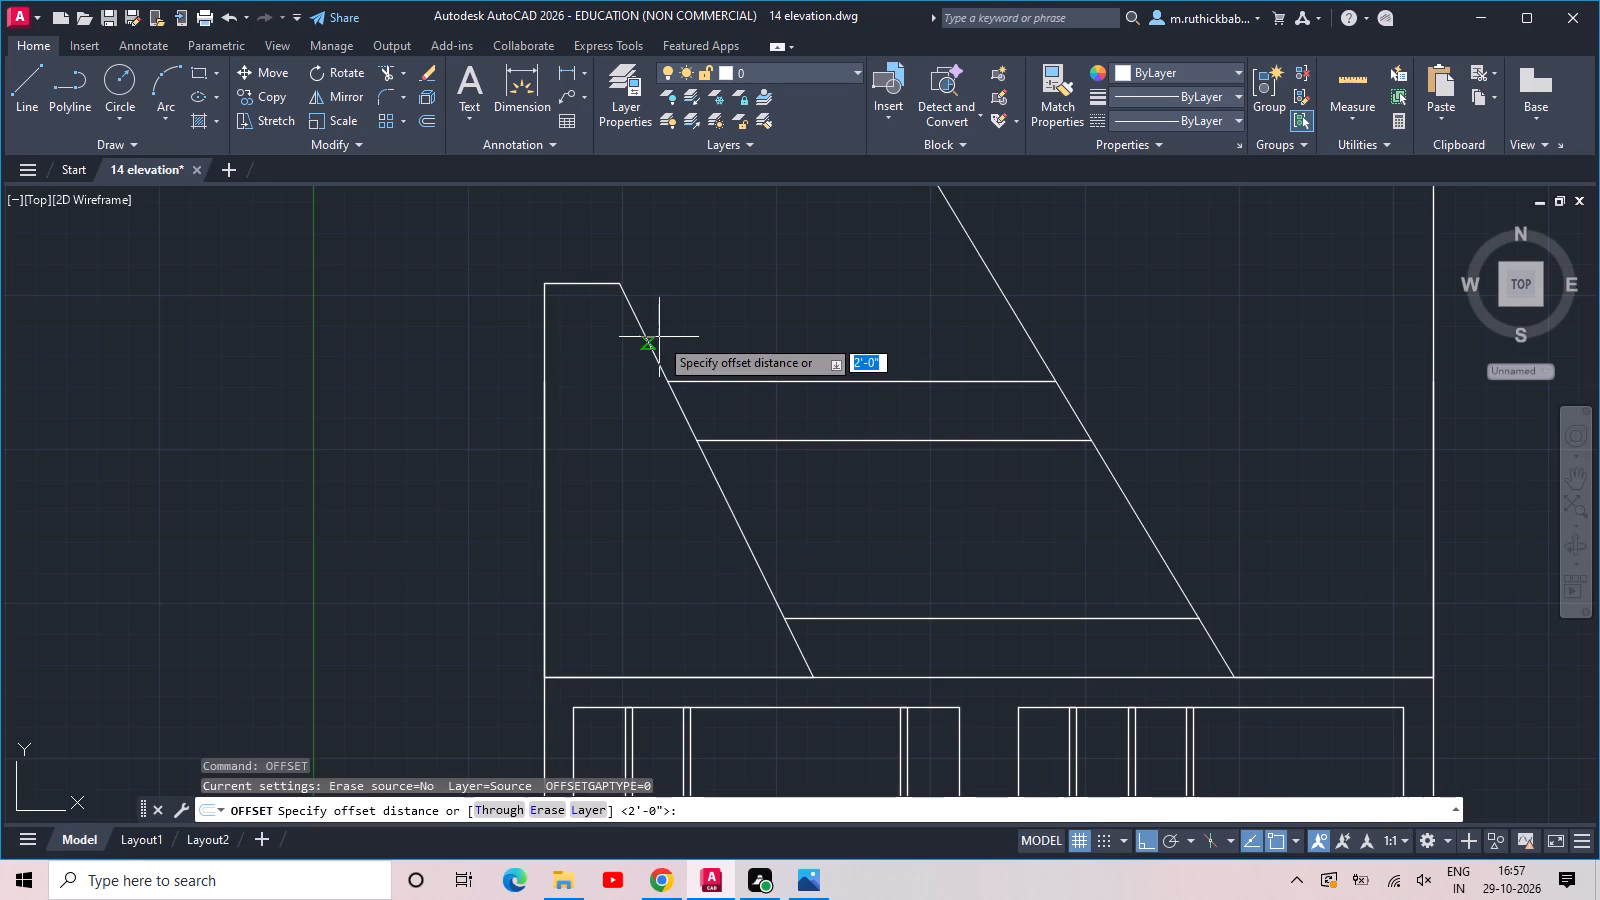
{"action": "type", "text": "12"}
{"action": "key", "text": "space"}
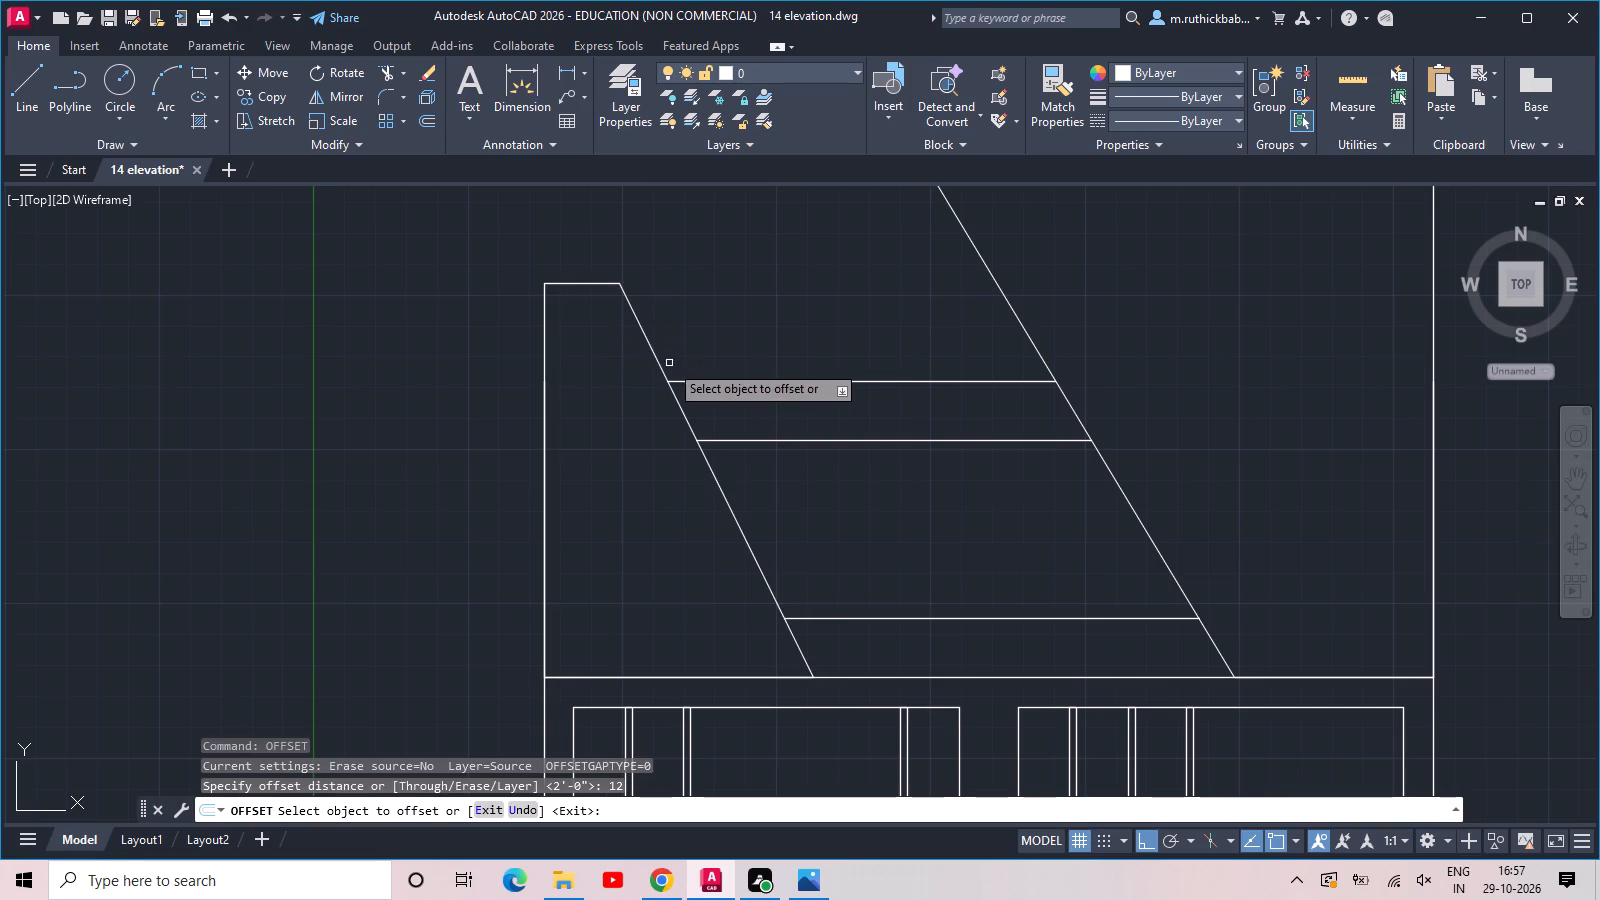
{"action": "left_click", "coordinate": [662, 369]}
{"action": "left_click", "coordinate": [697, 349]}
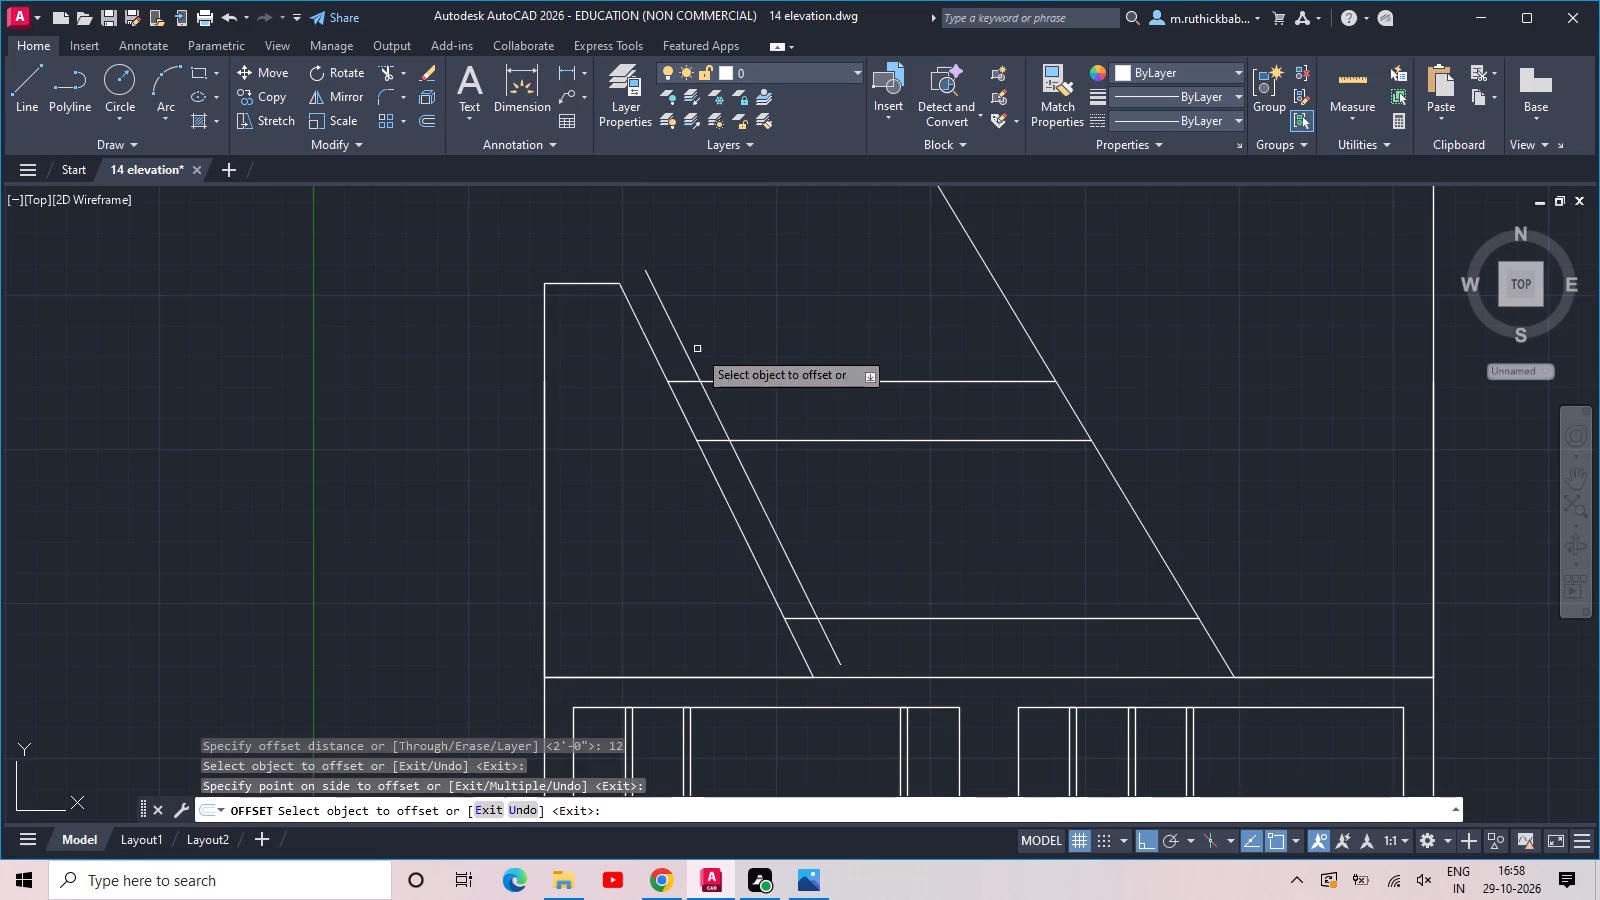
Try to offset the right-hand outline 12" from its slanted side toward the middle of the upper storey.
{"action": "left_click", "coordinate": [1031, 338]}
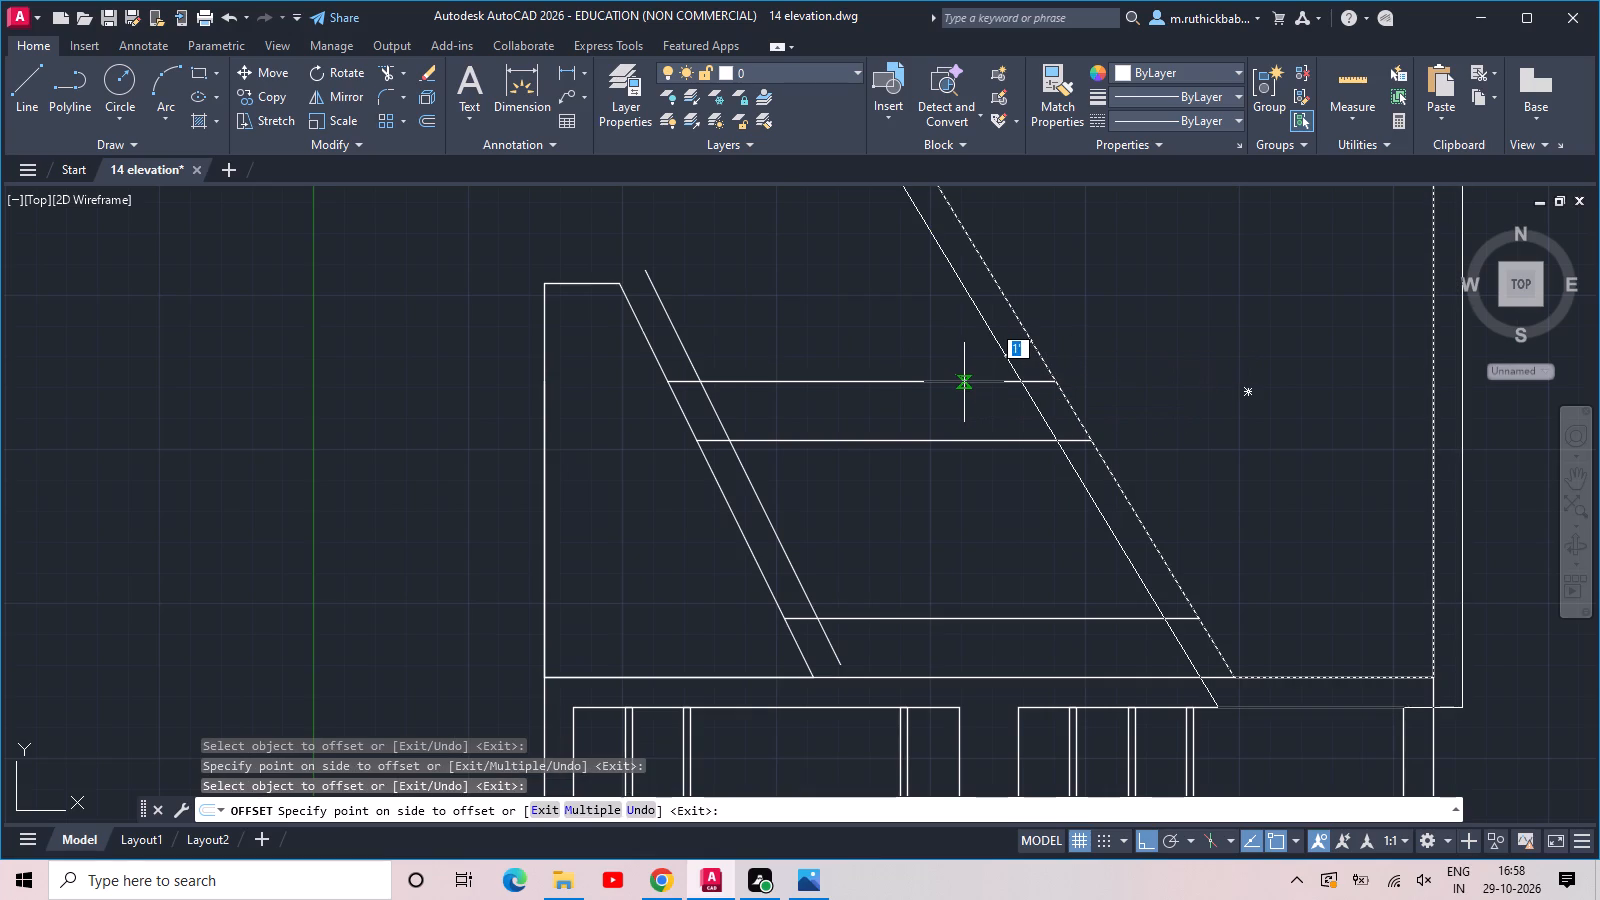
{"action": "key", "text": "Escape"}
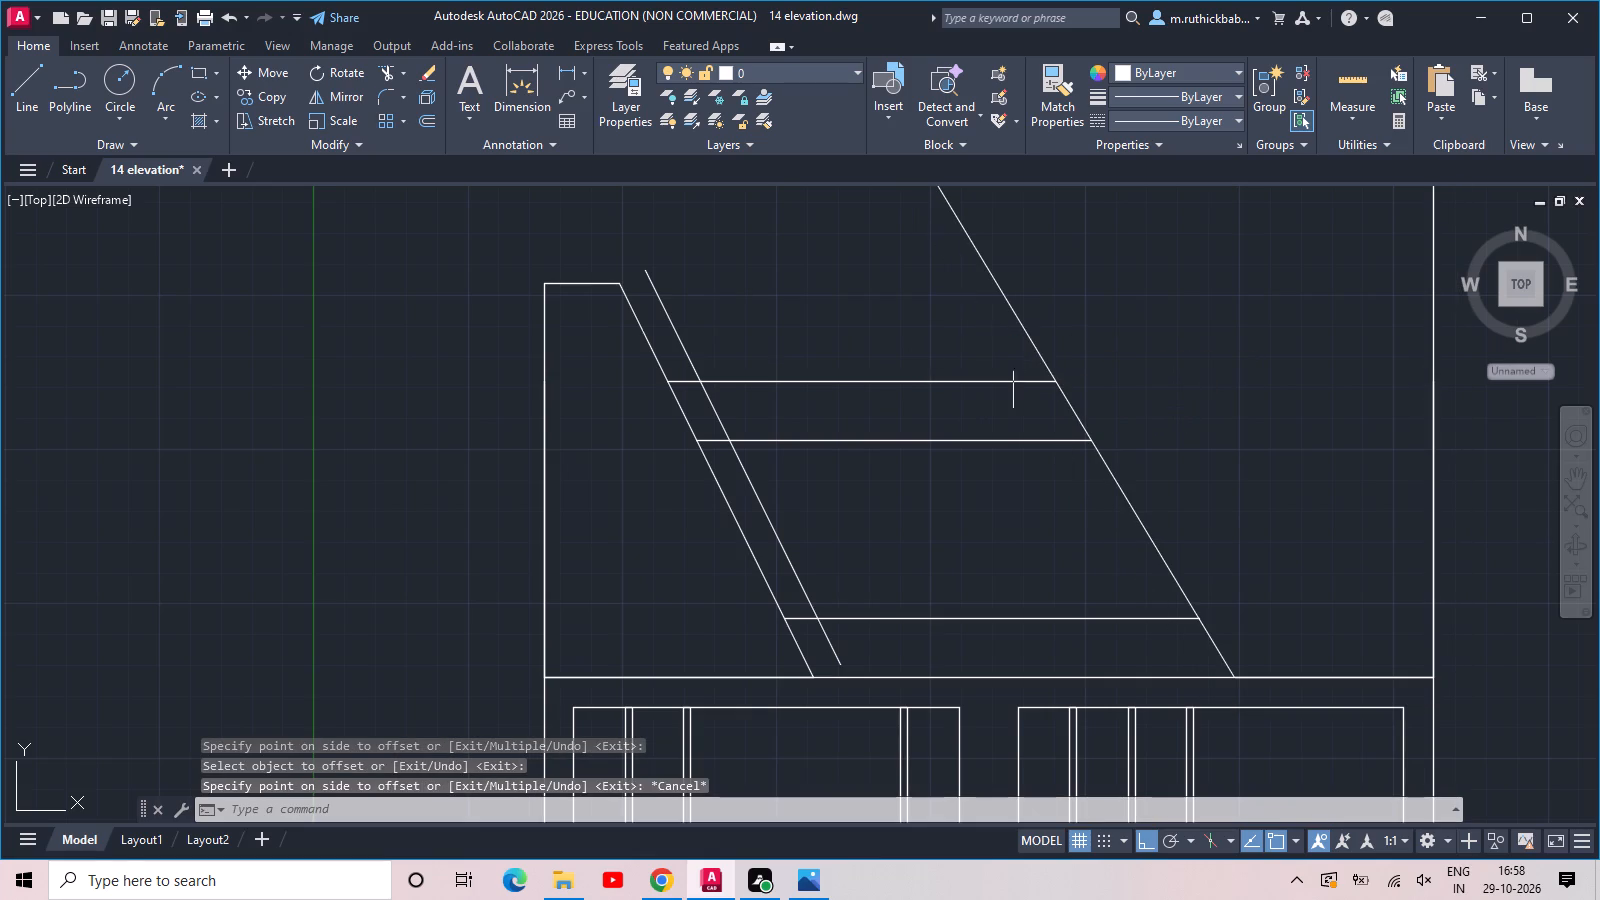
Explode the right-hand sloped outline into separate lines.
{"action": "type", "text": "off"}
{"action": "key", "text": "Escape"}
{"action": "left_click_drag", "start_coordinate": [1067, 337], "coordinate": [999, 344]}
{"action": "left_click", "coordinate": [958, 325]}
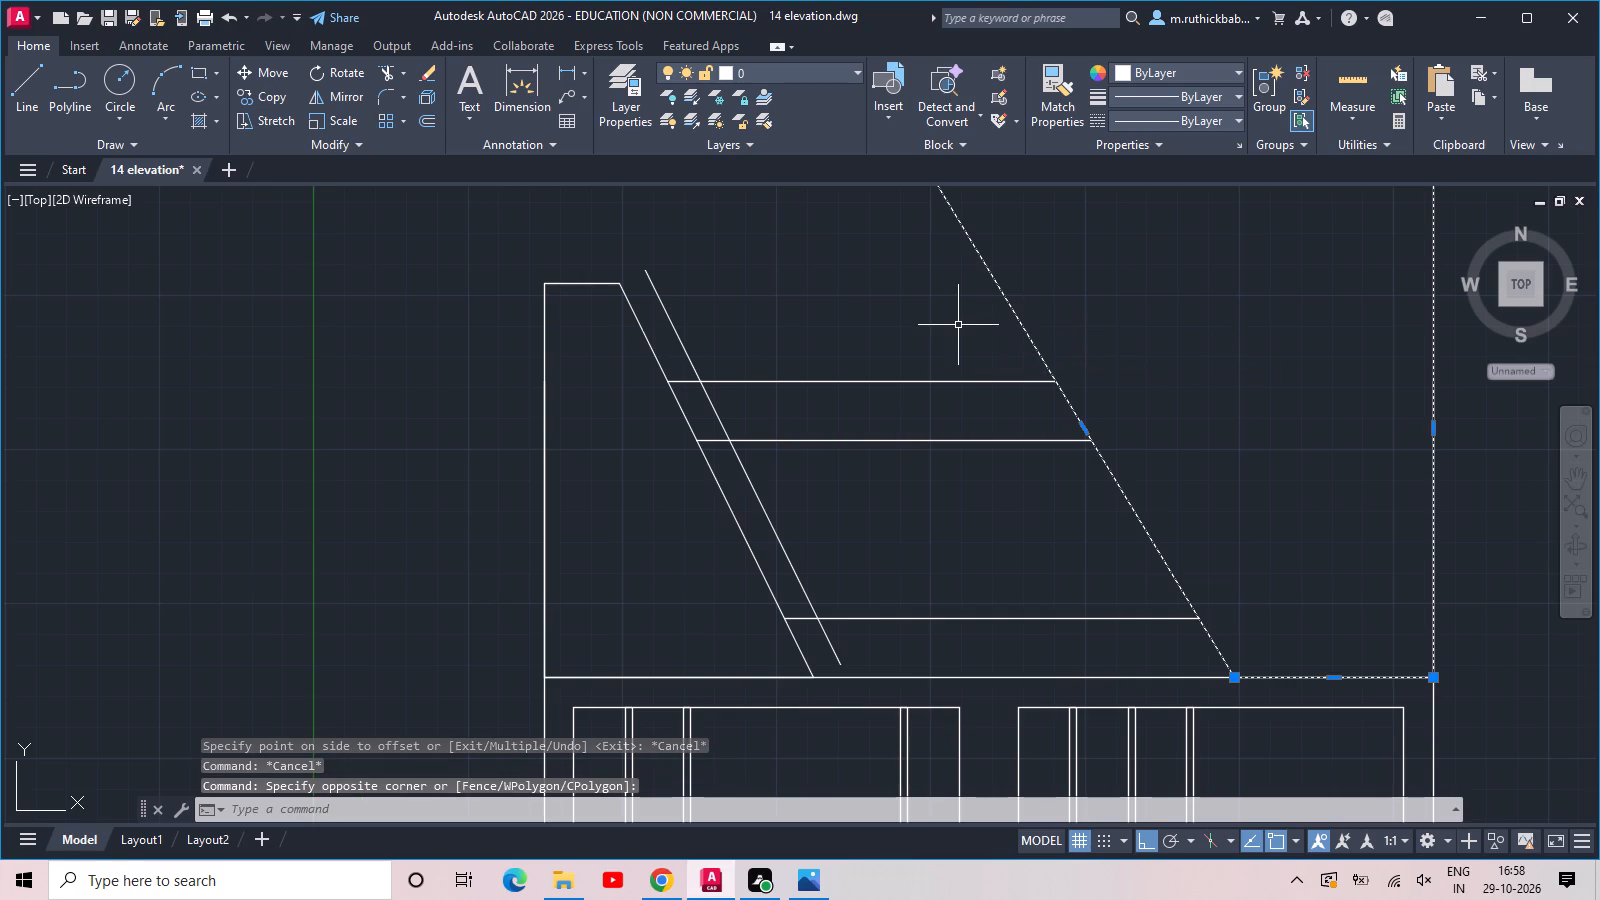
{"action": "type", "text": "x"}
{"action": "key", "text": "space"}
Offset the right-hand outline's slanted line 12" toward the middle of the upper storey.
{"action": "type", "text": "off"}
{"action": "key", "text": "space"}
{"action": "key", "text": "space"}
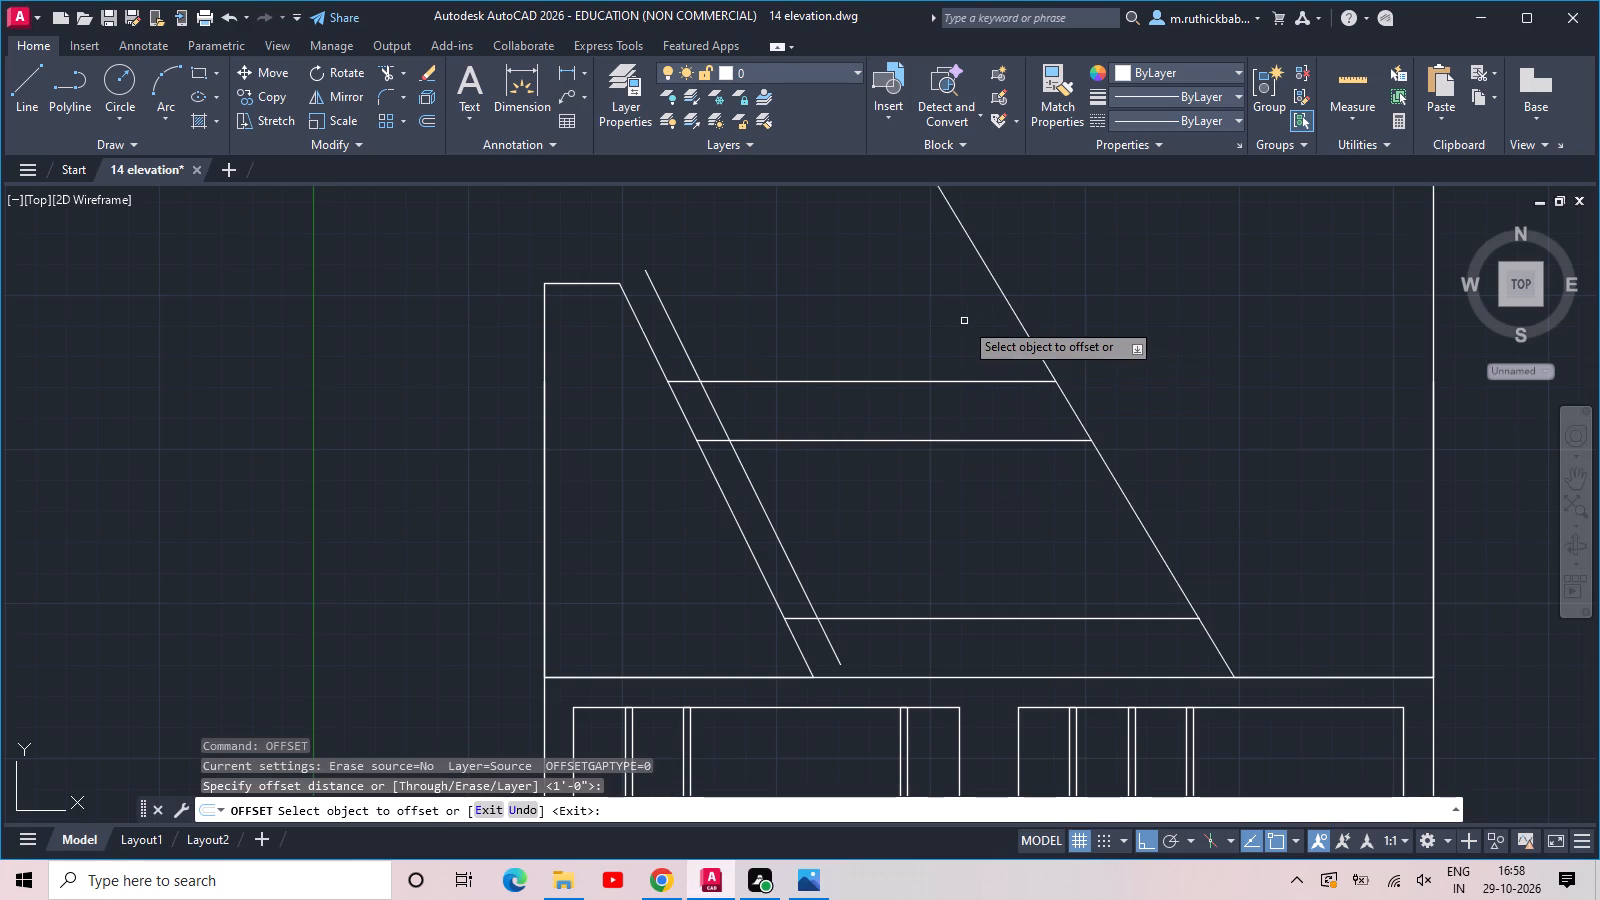
{"action": "left_click", "coordinate": [1006, 301]}
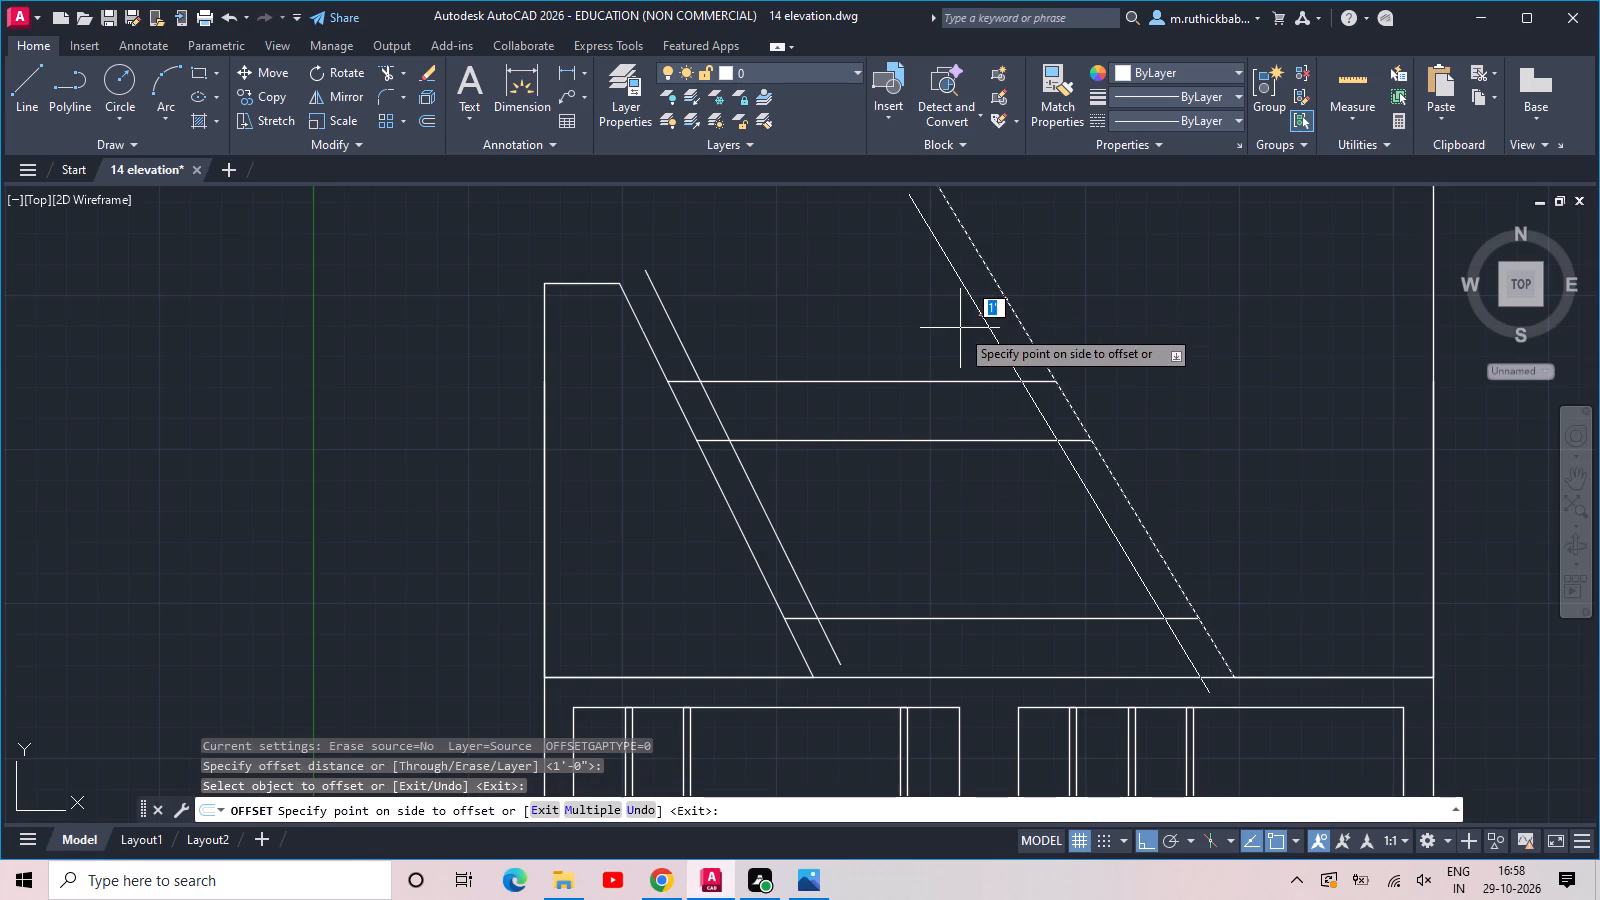
{"action": "left_click", "coordinate": [960, 328]}
Offset the top edges of both sloped outlines 12" downward.
{"action": "scroll", "coordinate": [949, 343], "scroll_direction": "down", "scroll_amount": 1}
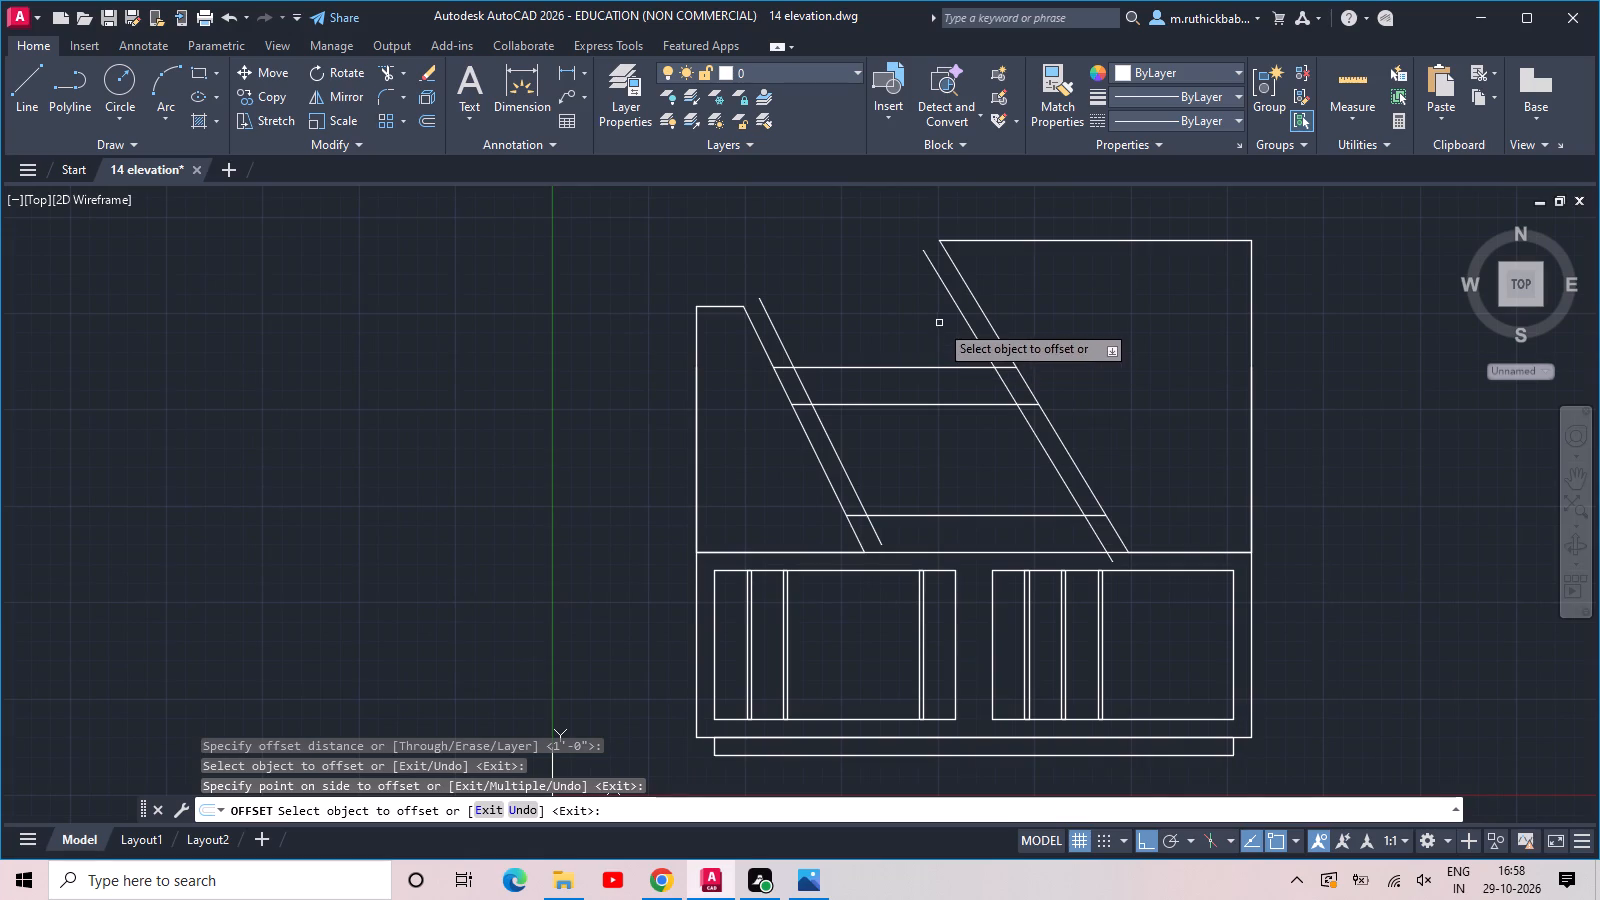
{"action": "scroll", "coordinate": [722, 300], "scroll_direction": "up", "scroll_amount": 2}
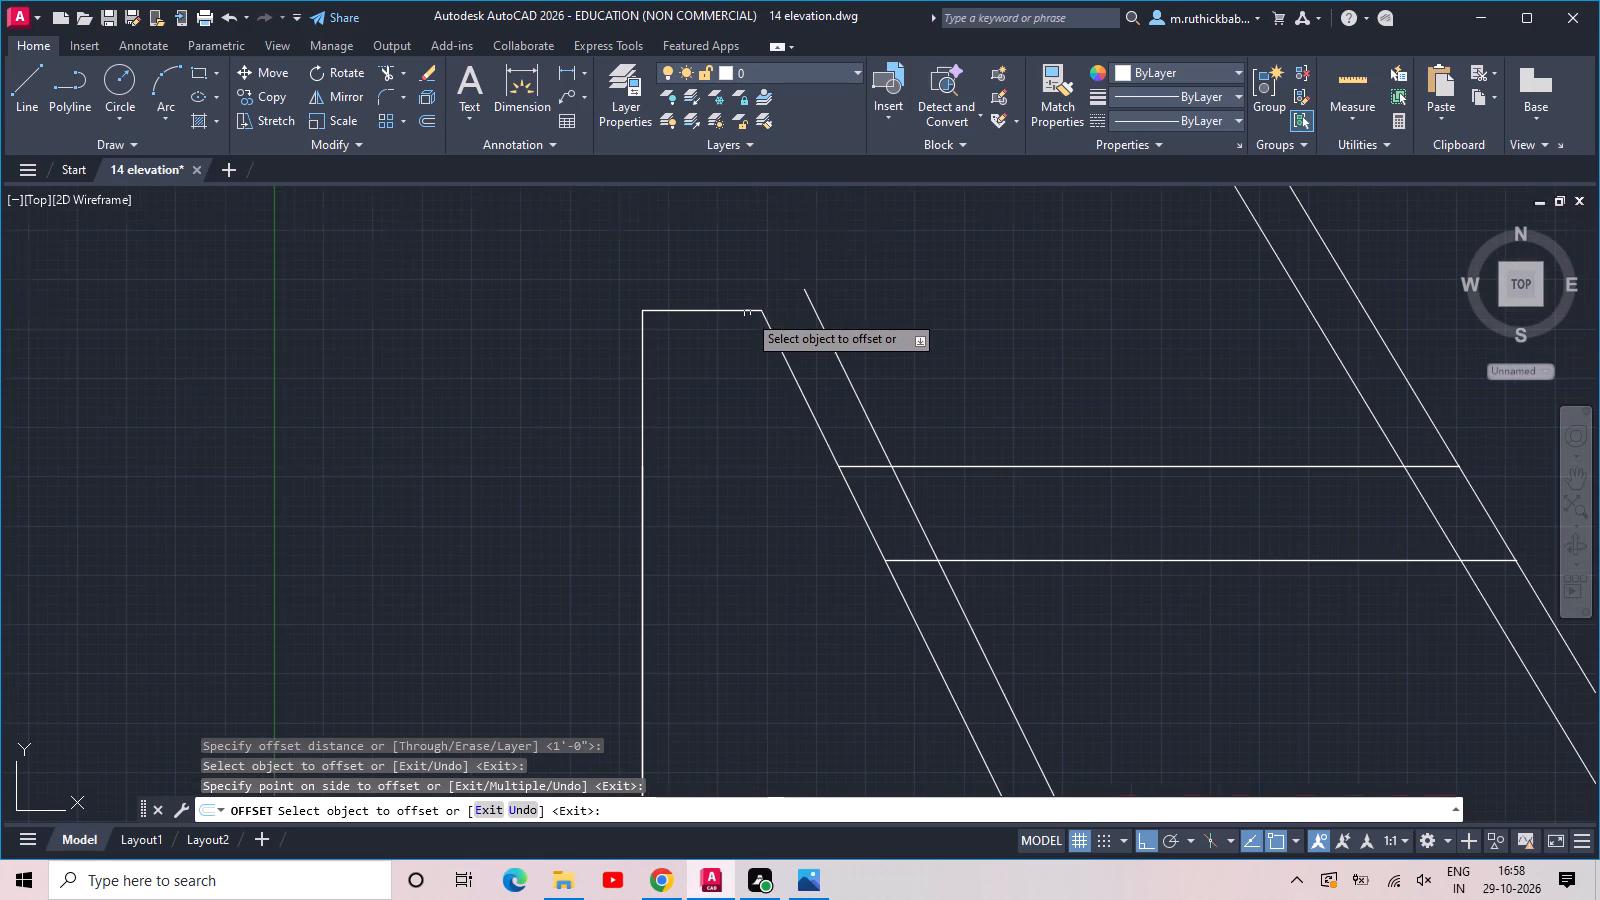
{"action": "left_click", "coordinate": [740, 313]}
{"action": "left_click", "coordinate": [749, 343]}
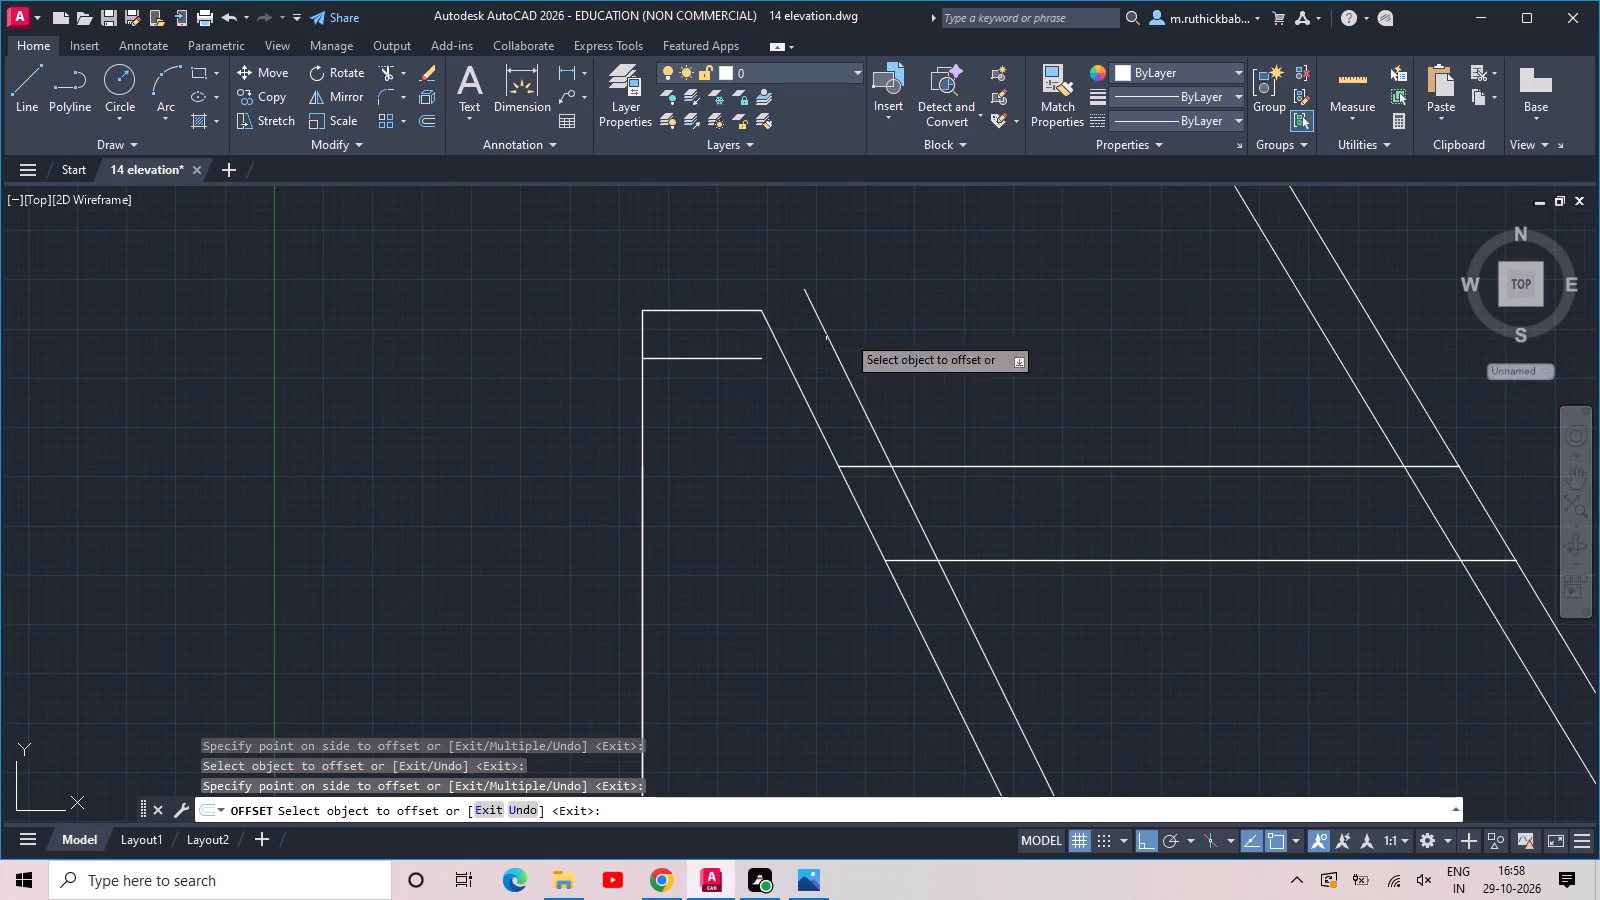
{"action": "scroll", "coordinate": [1013, 324], "scroll_direction": "down", "scroll_amount": 2}
{"action": "middle_click_drag", "start_coordinate": [1013, 324], "coordinate": [959, 418]}
{"action": "left_click", "coordinate": [1124, 346]}
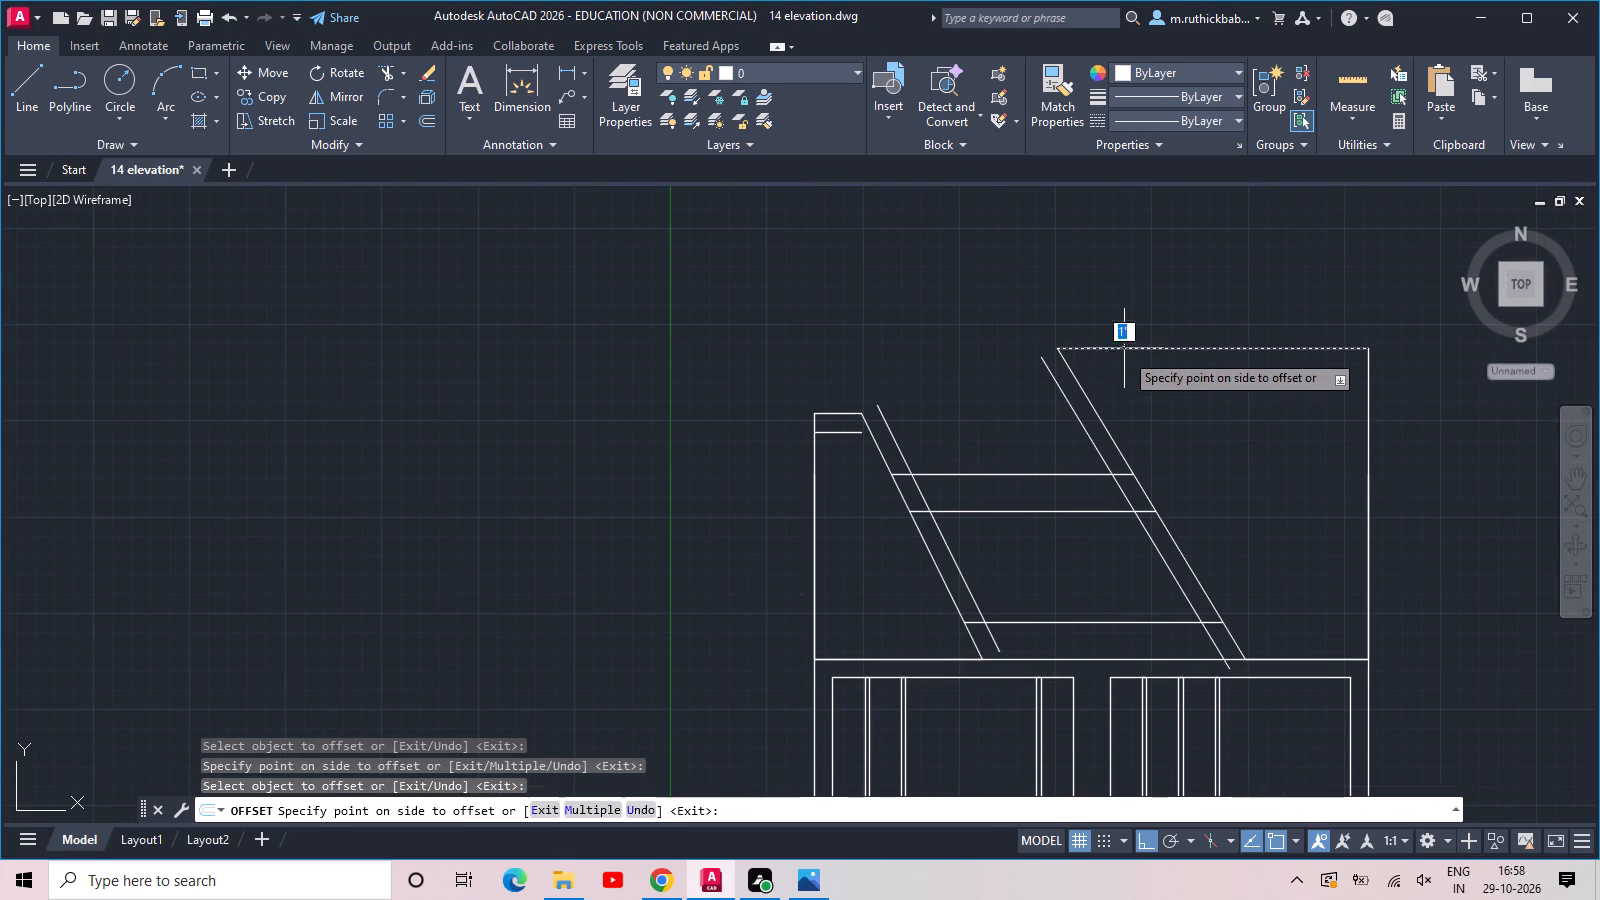
{"action": "left_click", "coordinate": [1121, 369]}
{"action": "key", "text": "Escape"}
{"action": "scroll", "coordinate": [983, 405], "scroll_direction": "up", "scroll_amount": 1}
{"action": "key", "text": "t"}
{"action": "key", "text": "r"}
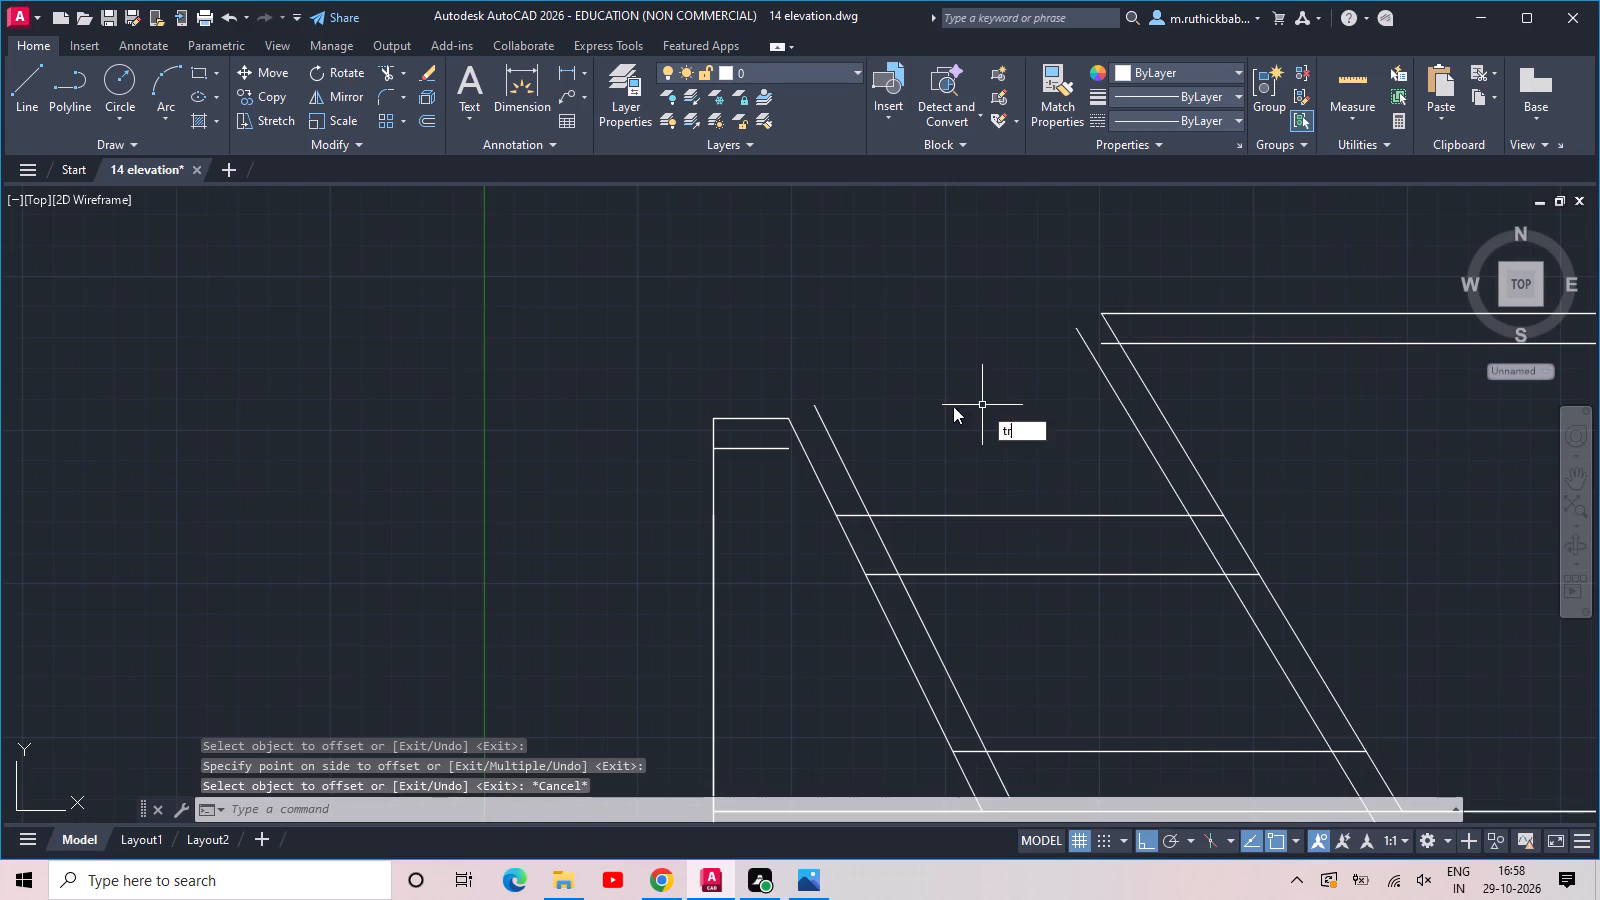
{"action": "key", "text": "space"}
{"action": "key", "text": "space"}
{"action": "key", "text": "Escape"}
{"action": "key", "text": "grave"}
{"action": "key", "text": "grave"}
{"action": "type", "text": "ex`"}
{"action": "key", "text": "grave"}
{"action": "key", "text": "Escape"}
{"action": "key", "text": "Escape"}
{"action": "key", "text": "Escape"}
Extend the two offset top lines to meet the inner slanted lines of the left and right walls.
{"action": "key", "text": "e"}
{"action": "key", "text": "x"}
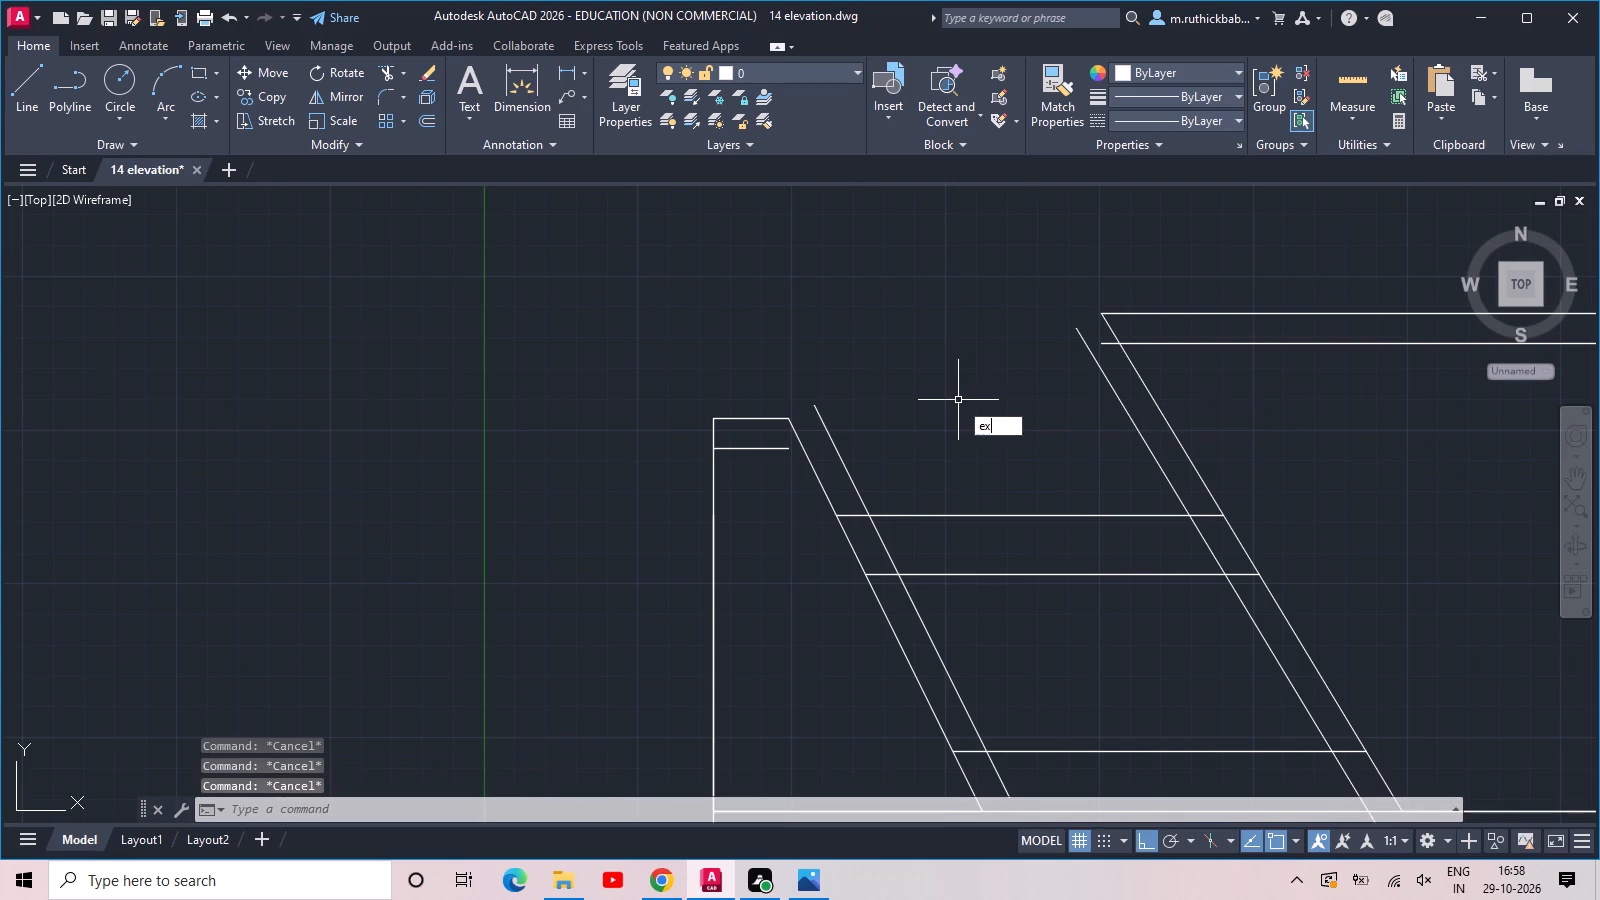
{"action": "key", "text": "space"}
{"action": "key", "text": "space"}
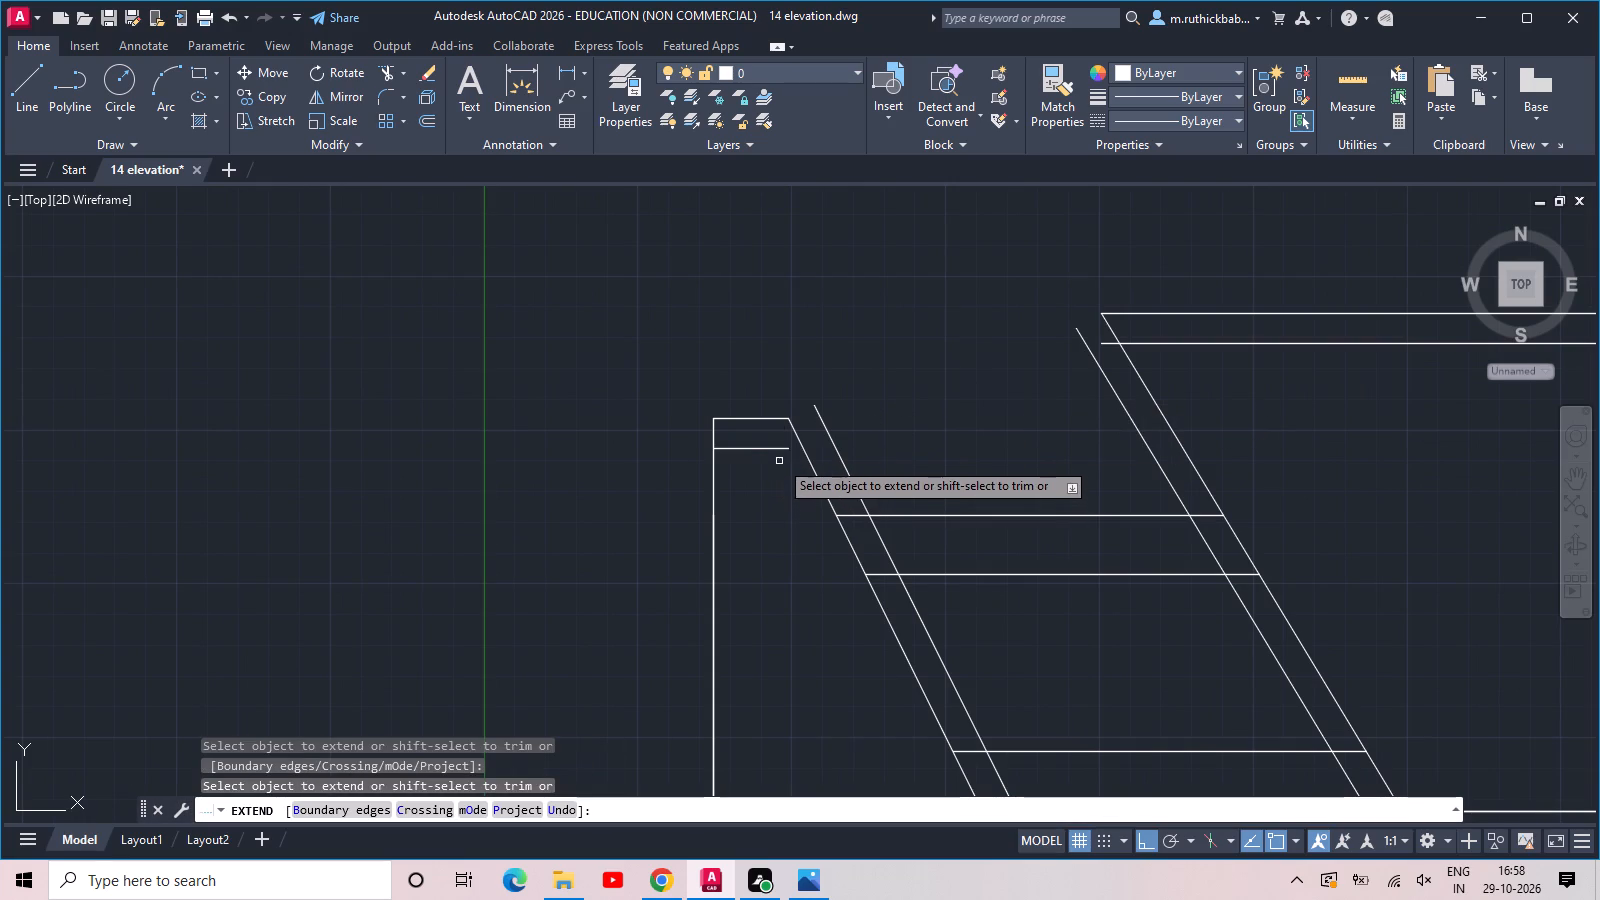
{"action": "left_click", "coordinate": [779, 448]}
{"action": "left_click", "coordinate": [781, 450]}
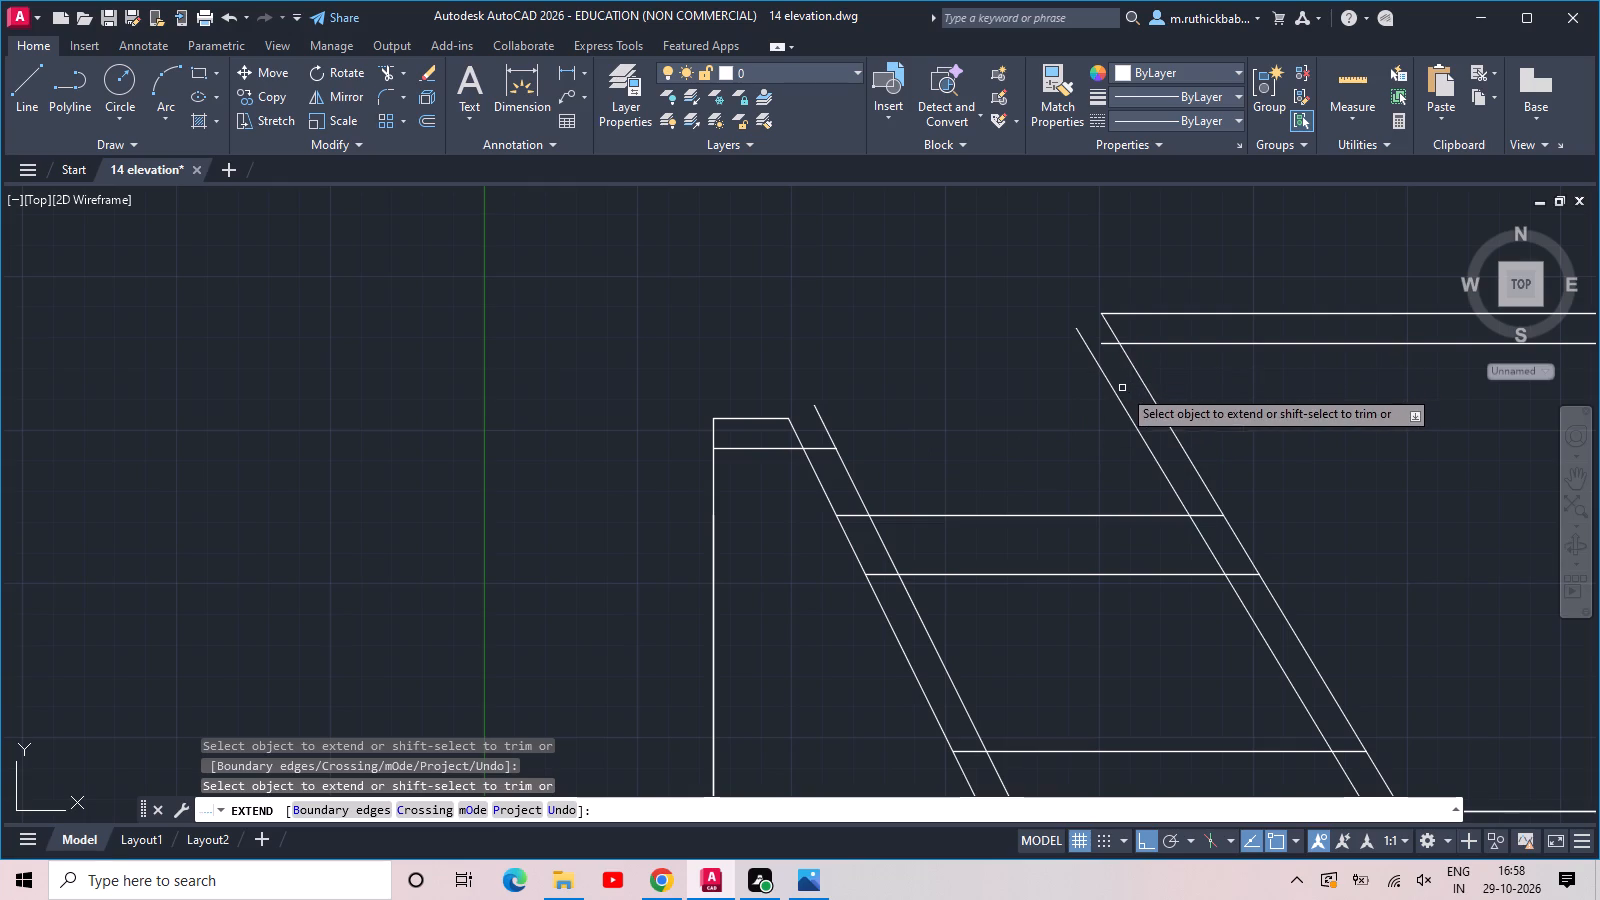
{"action": "left_click", "coordinate": [1112, 344]}
{"action": "key", "text": "Escape"}
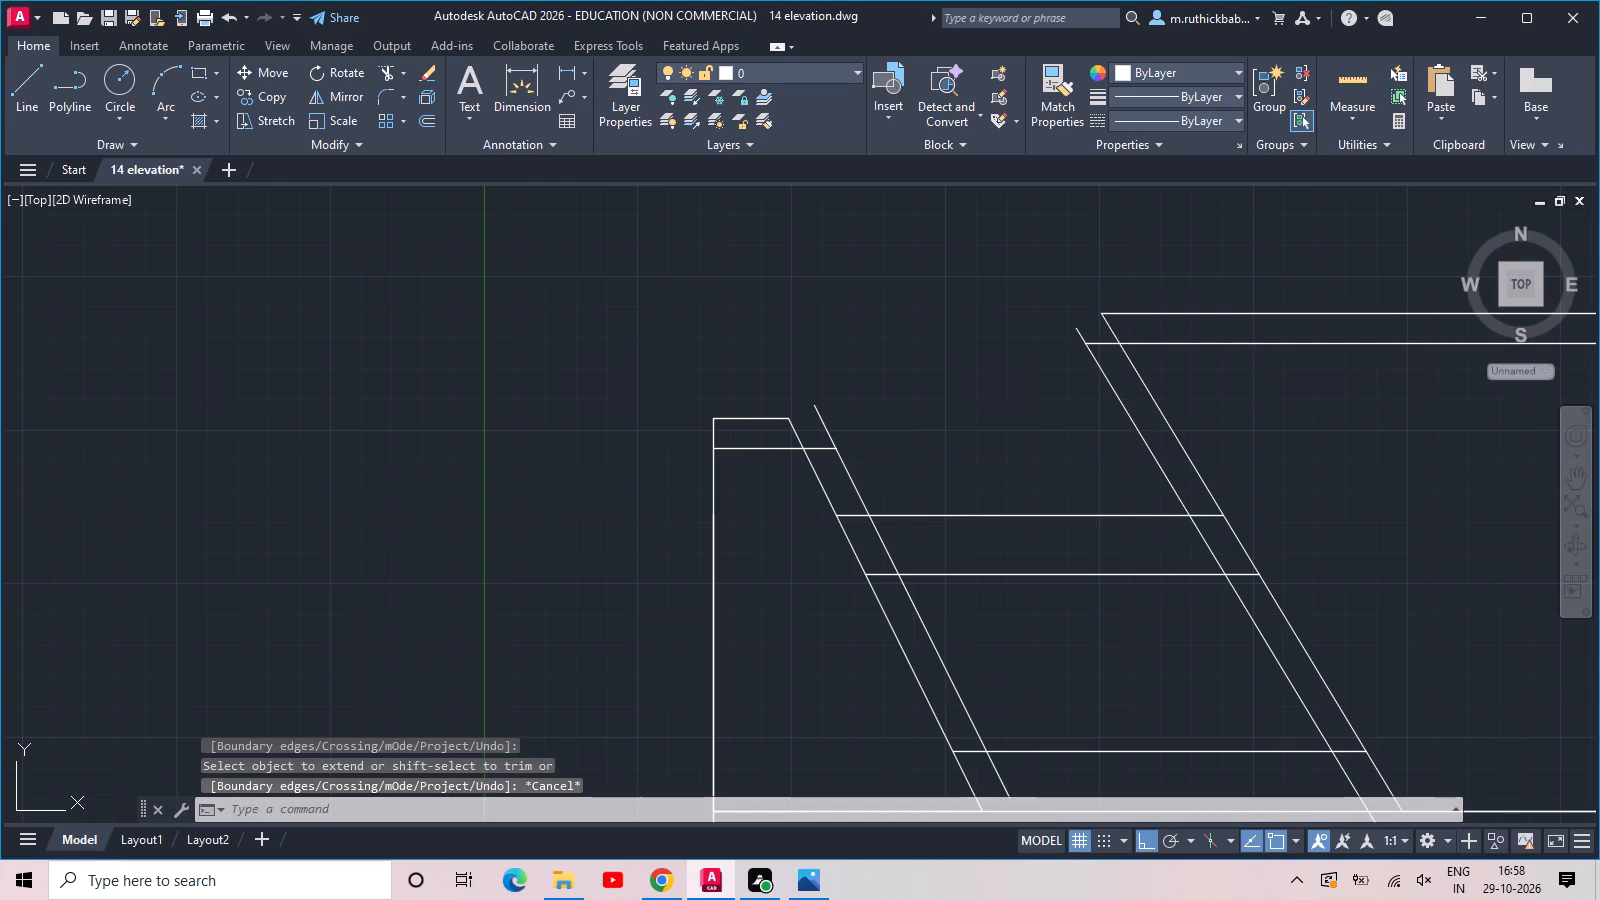
Trim the offset top lines inside both outlines and the inner slanted lines' ends above them, leaving short caps on the strips.
{"action": "type", "text": "tr"}
{"action": "key", "text": "space"}
{"action": "key", "text": "space"}
{"action": "left_click", "coordinate": [739, 466]}
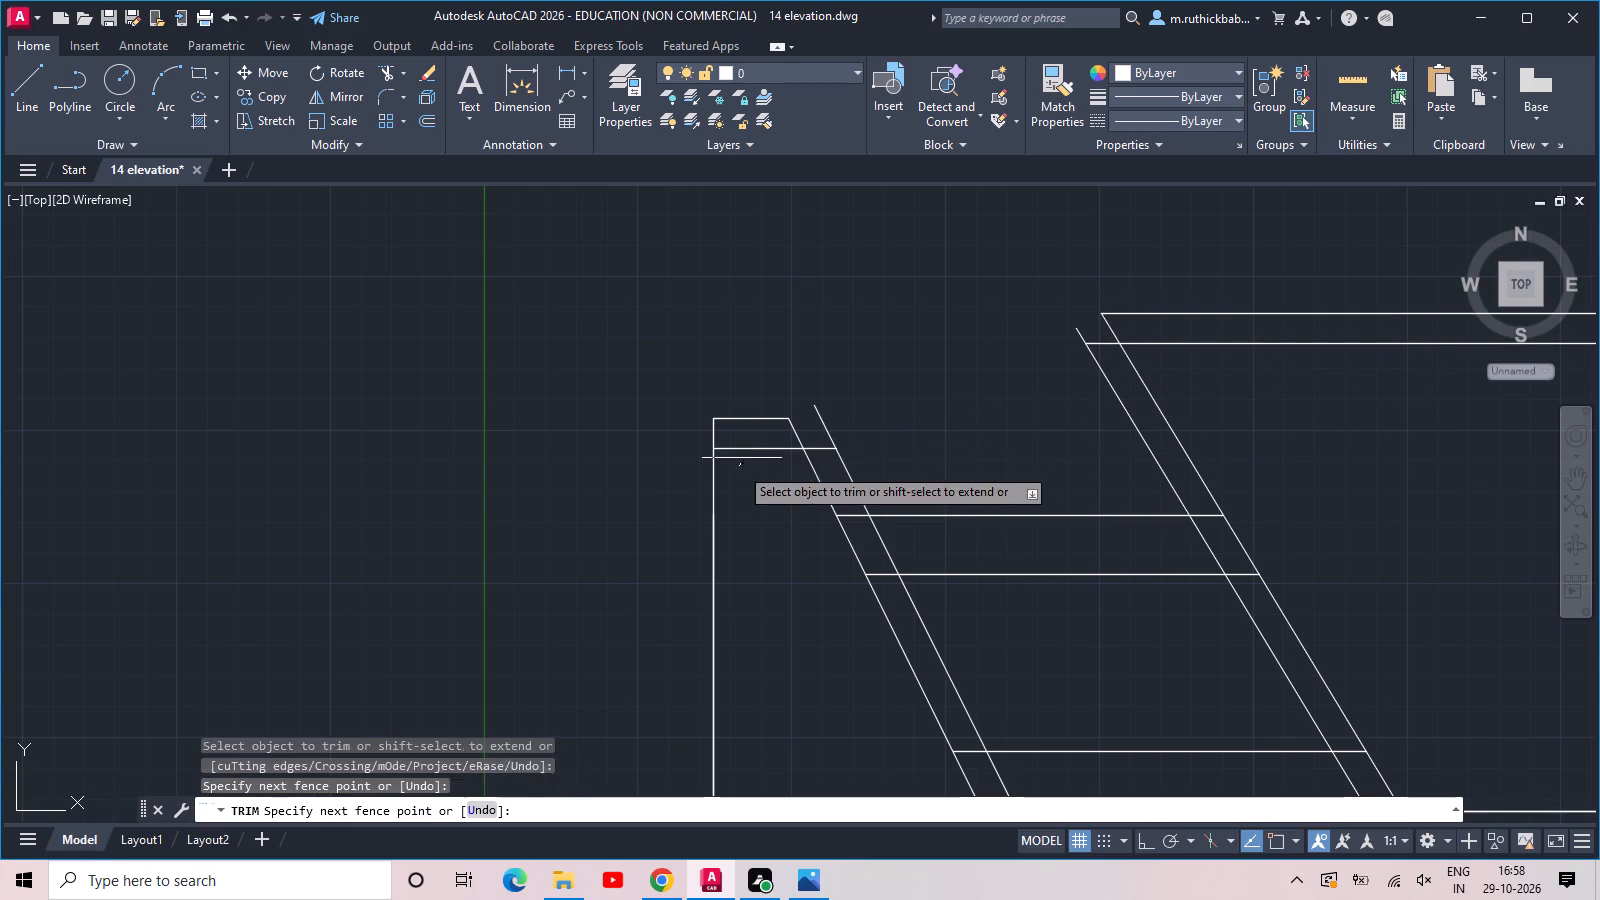
{"action": "left_click", "coordinate": [748, 436]}
{"action": "left_click", "coordinate": [1234, 371]}
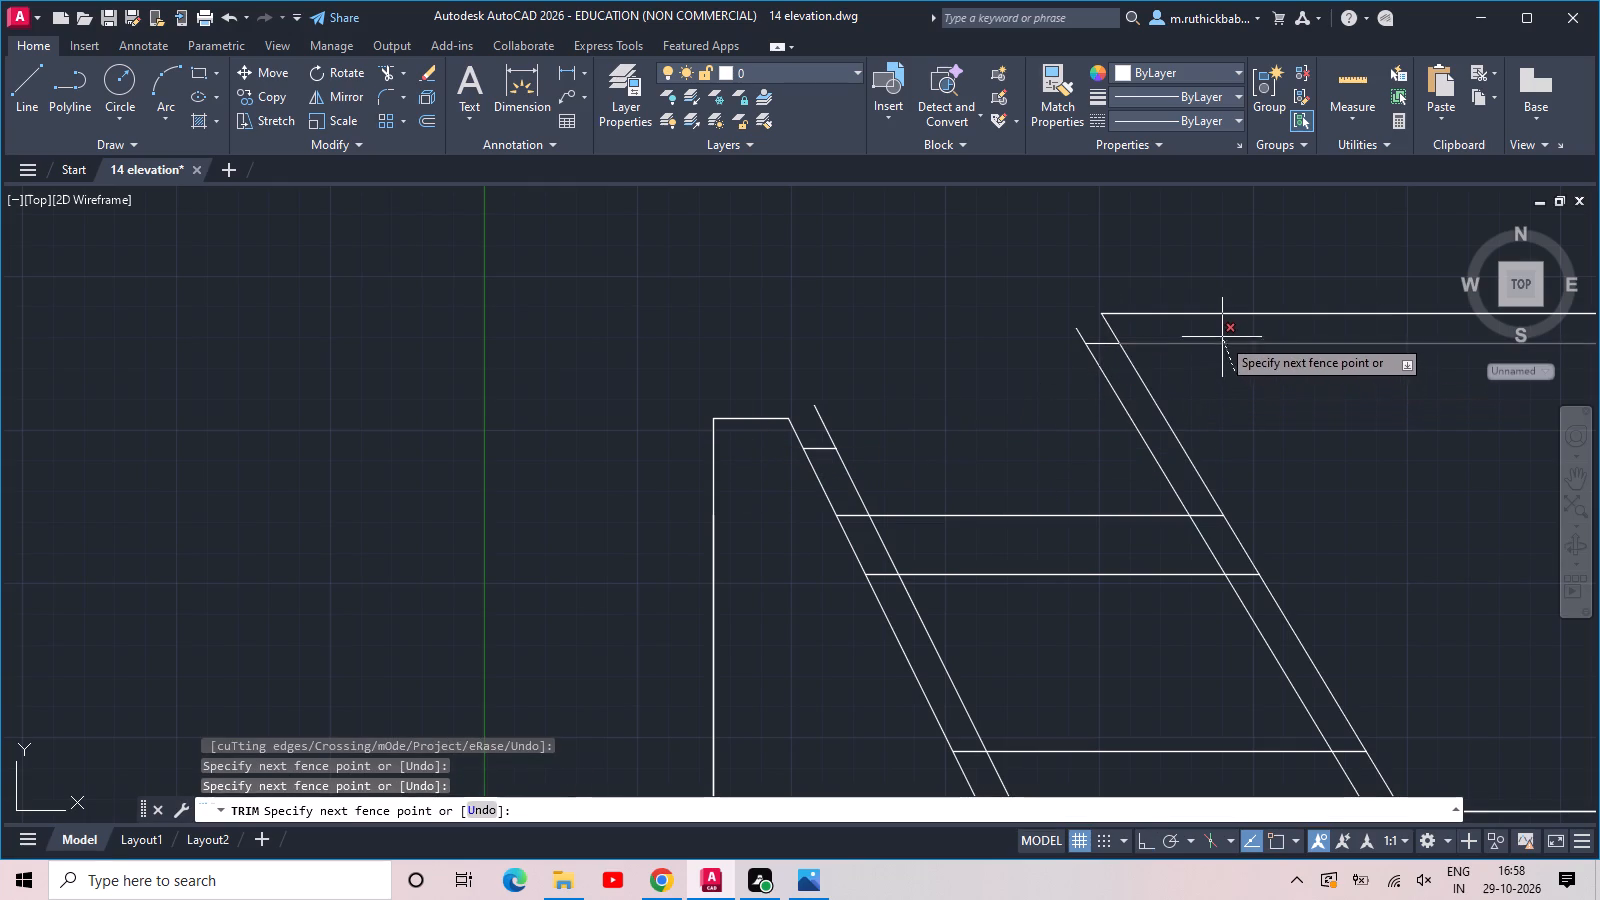
{"action": "left_click", "coordinate": [1220, 335]}
{"action": "left_click", "coordinate": [1076, 334]}
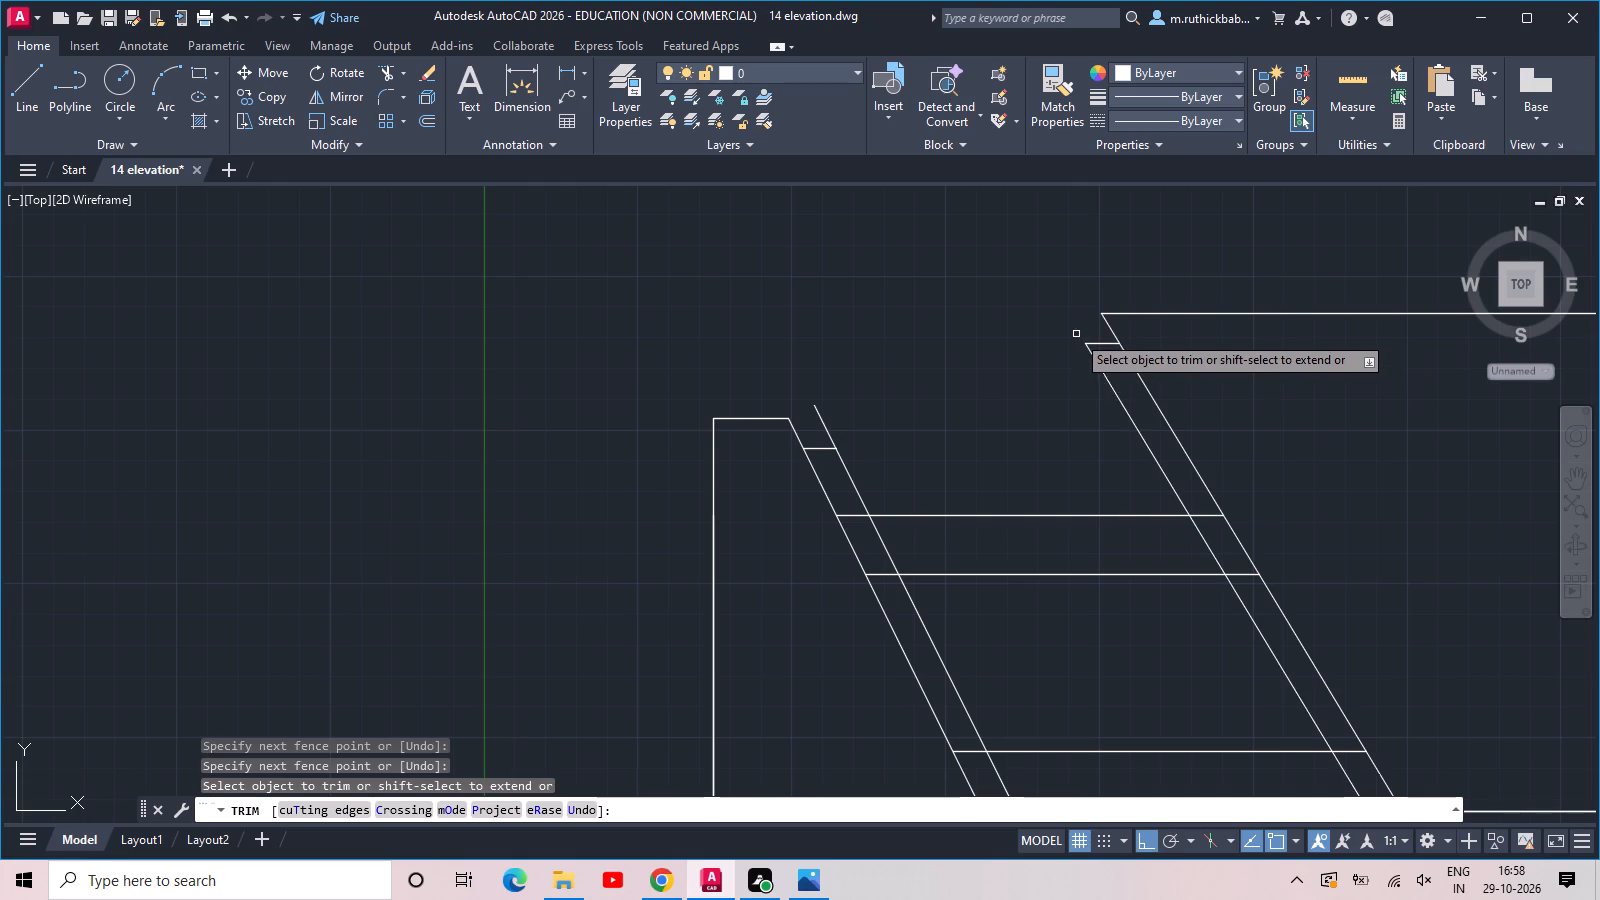
{"action": "left_click", "coordinate": [826, 424]}
Trim the upper storey's three horizontal lines out of the left and right slanted strips.
{"action": "scroll", "coordinate": [828, 427], "scroll_direction": "down", "scroll_amount": 2}
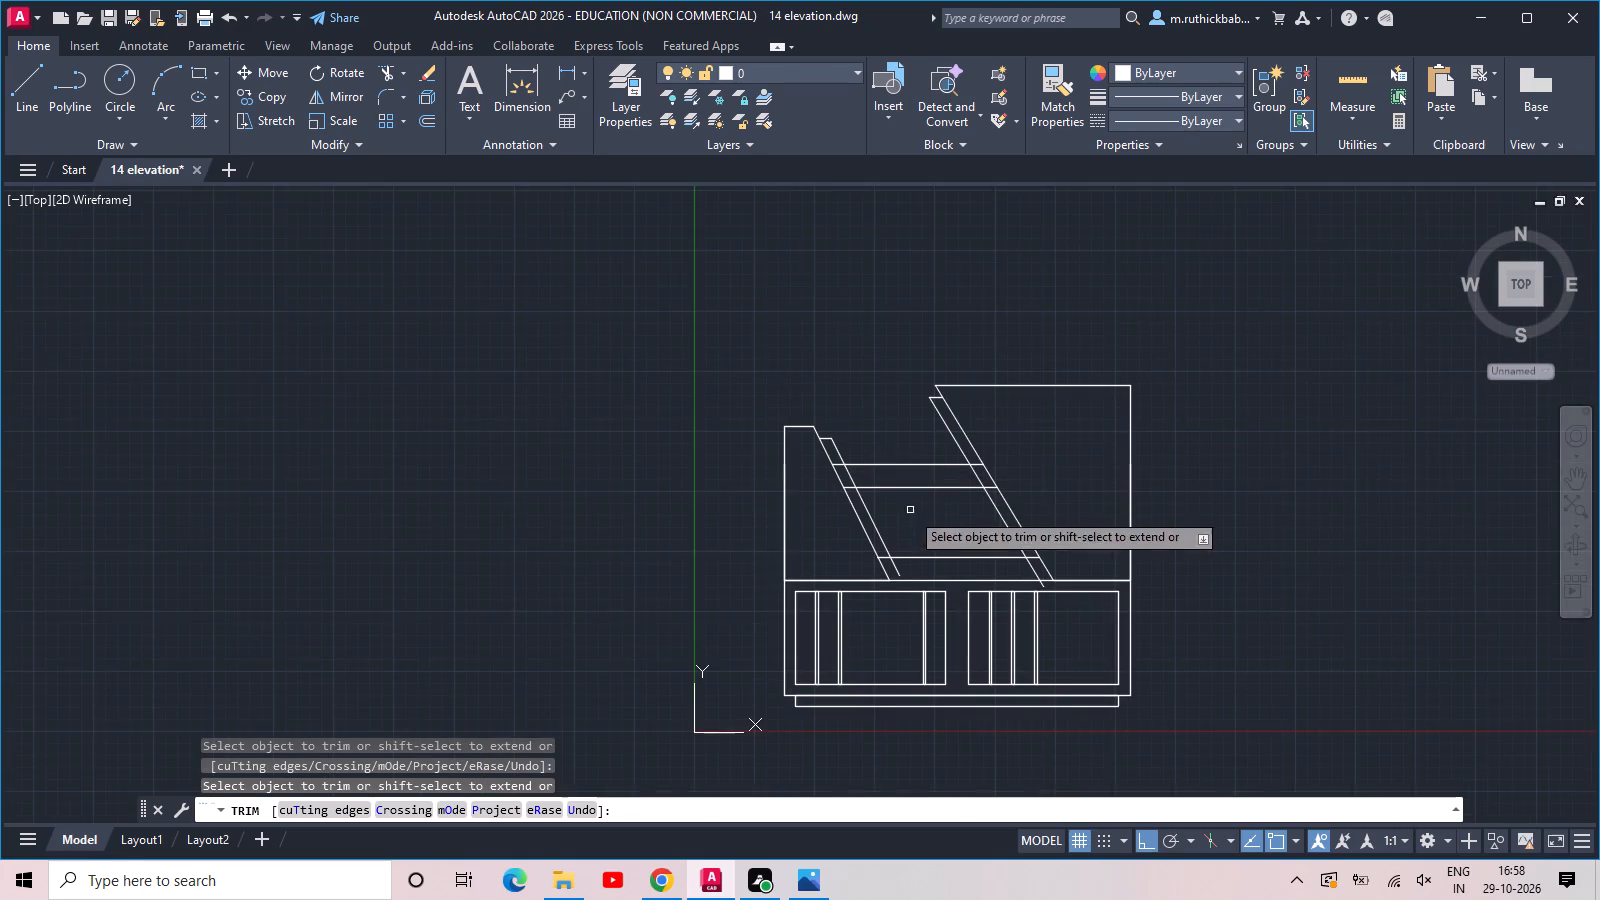
{"action": "middle_click_drag", "start_coordinate": [911, 512], "coordinate": [884, 482]}
{"action": "scroll", "coordinate": [880, 530], "scroll_direction": "up", "scroll_amount": 3}
{"action": "left_click_drag", "start_coordinate": [794, 535], "coordinate": [788, 518]}
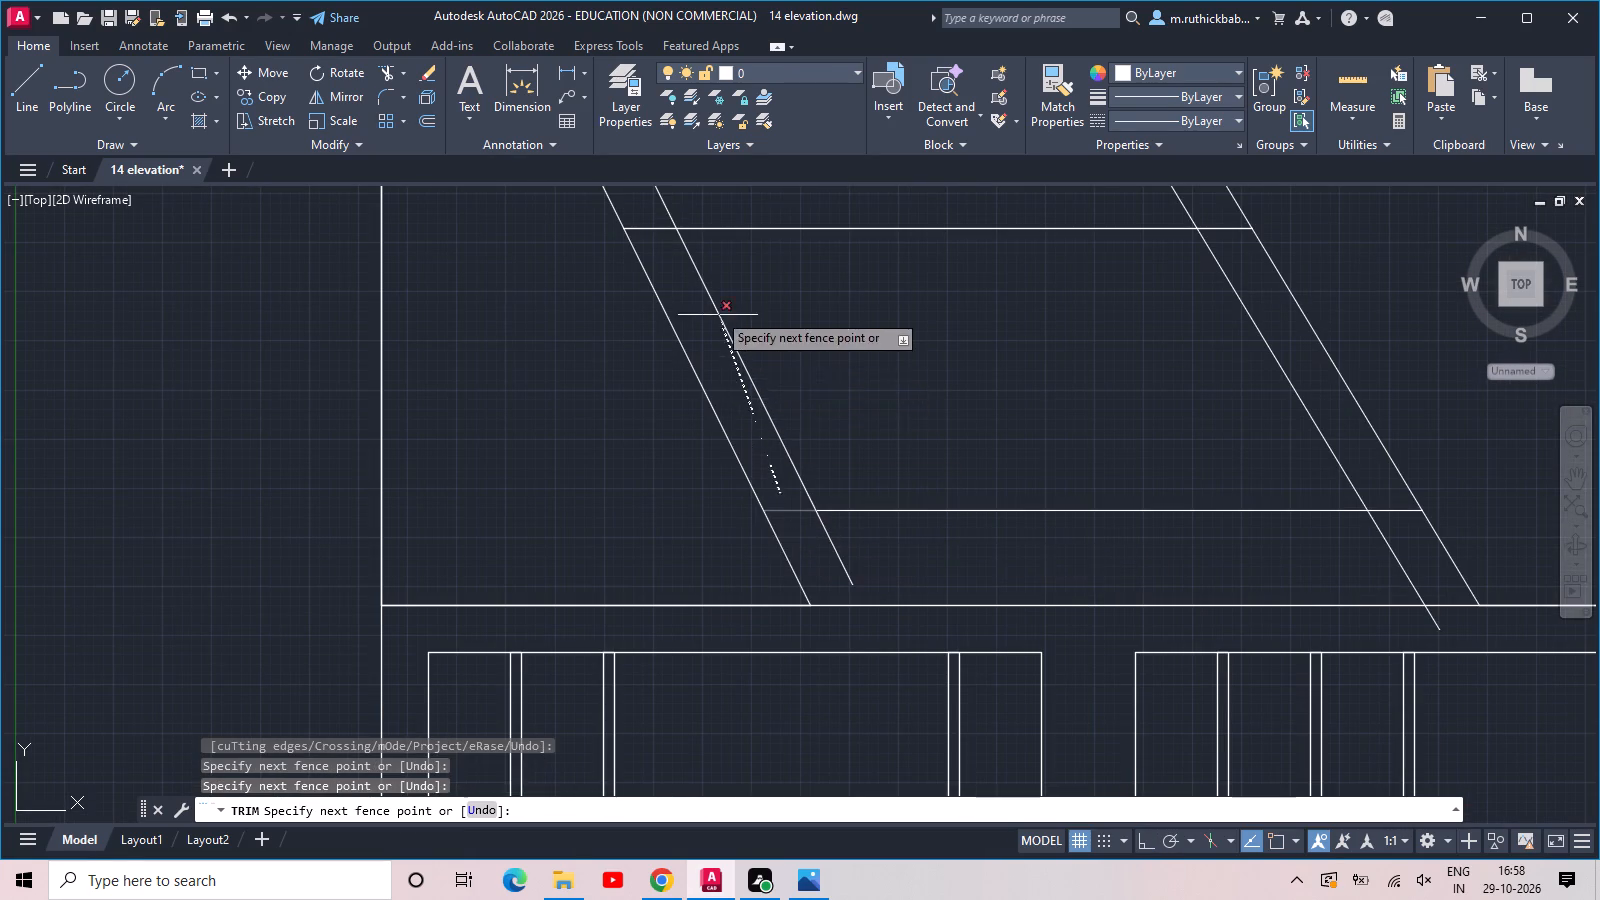
{"action": "middle_click_drag", "start_coordinate": [711, 300], "coordinate": [1033, 655]}
{"action": "left_click", "coordinate": [919, 479]}
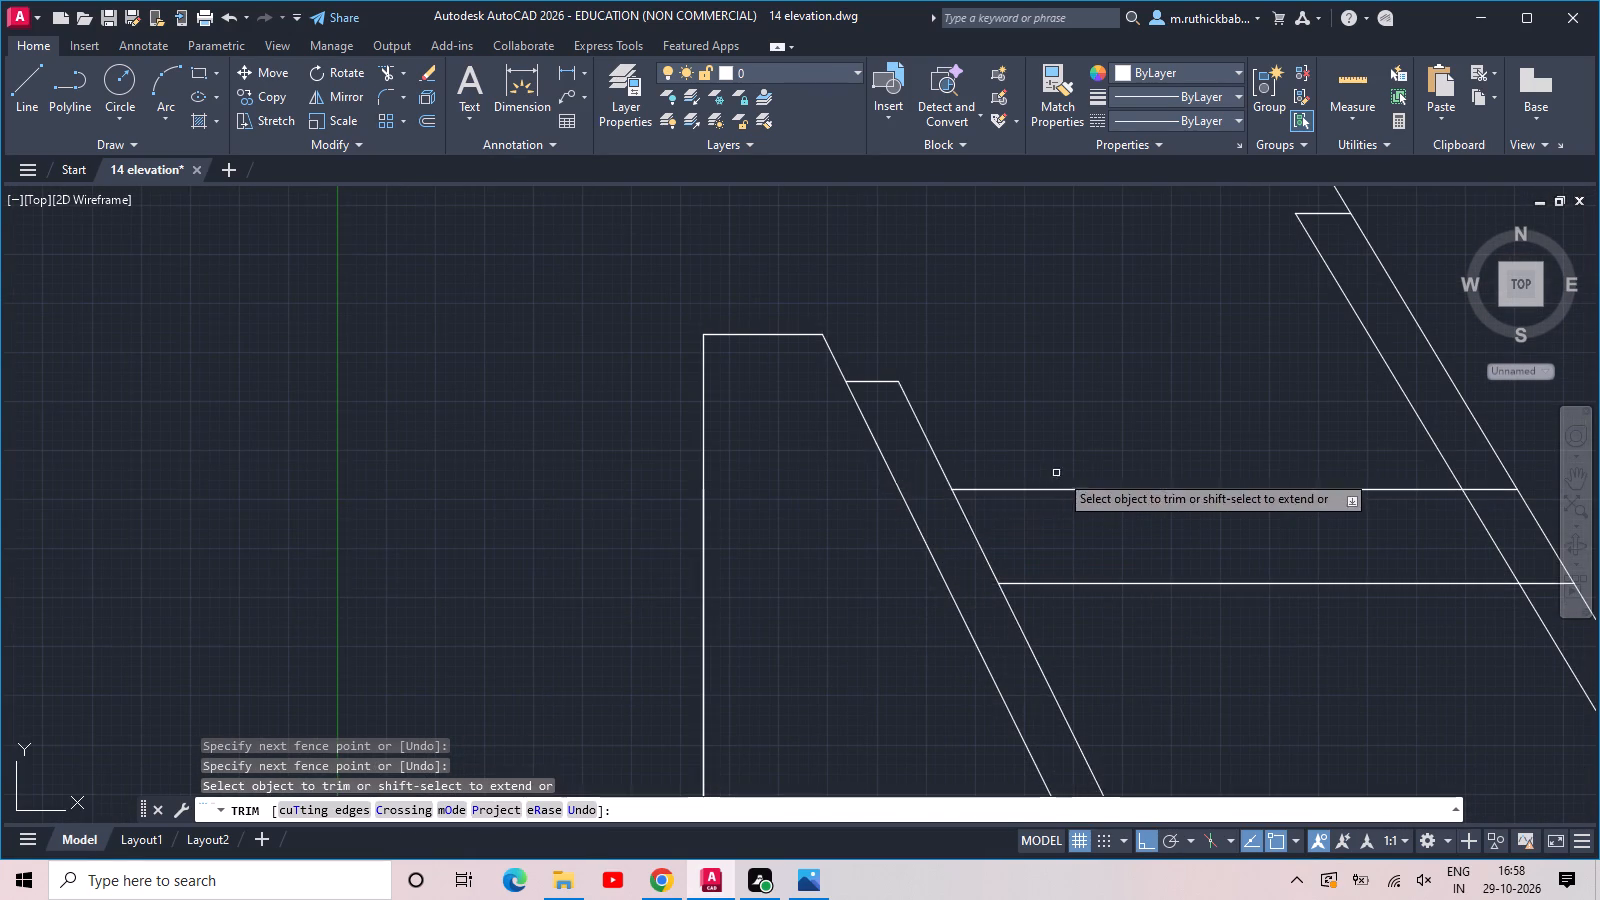
{"action": "scroll", "coordinate": [1082, 472], "scroll_direction": "down", "scroll_amount": 1}
{"action": "middle_click_drag", "start_coordinate": [1299, 445], "coordinate": [933, 241]}
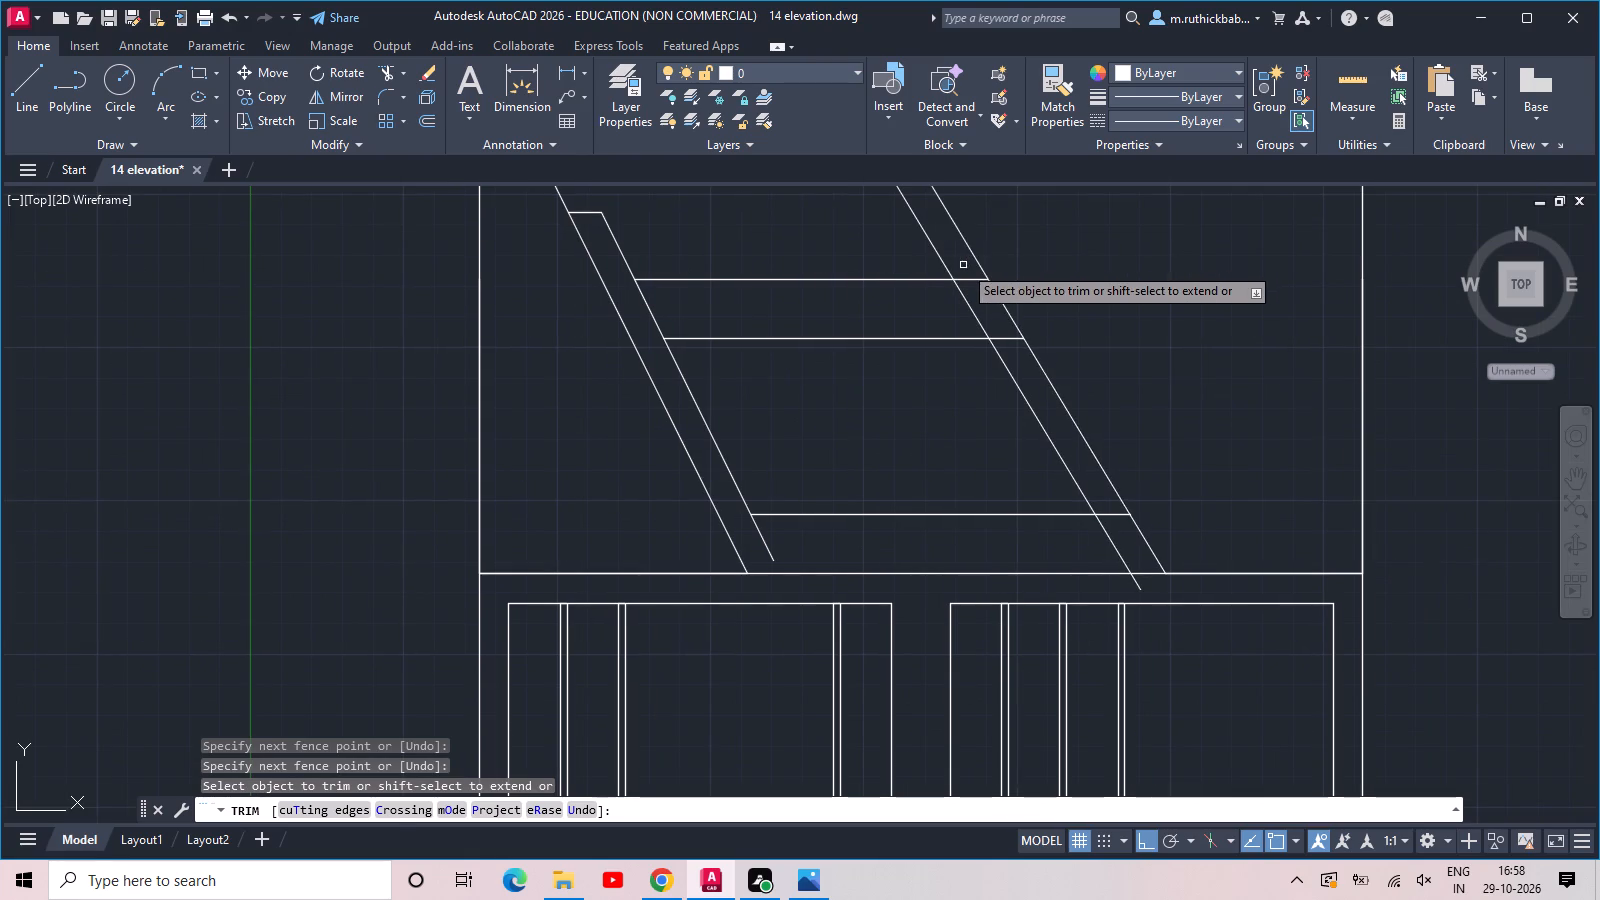
{"action": "left_click", "coordinate": [963, 265]}
{"action": "left_click", "coordinate": [1121, 527]}
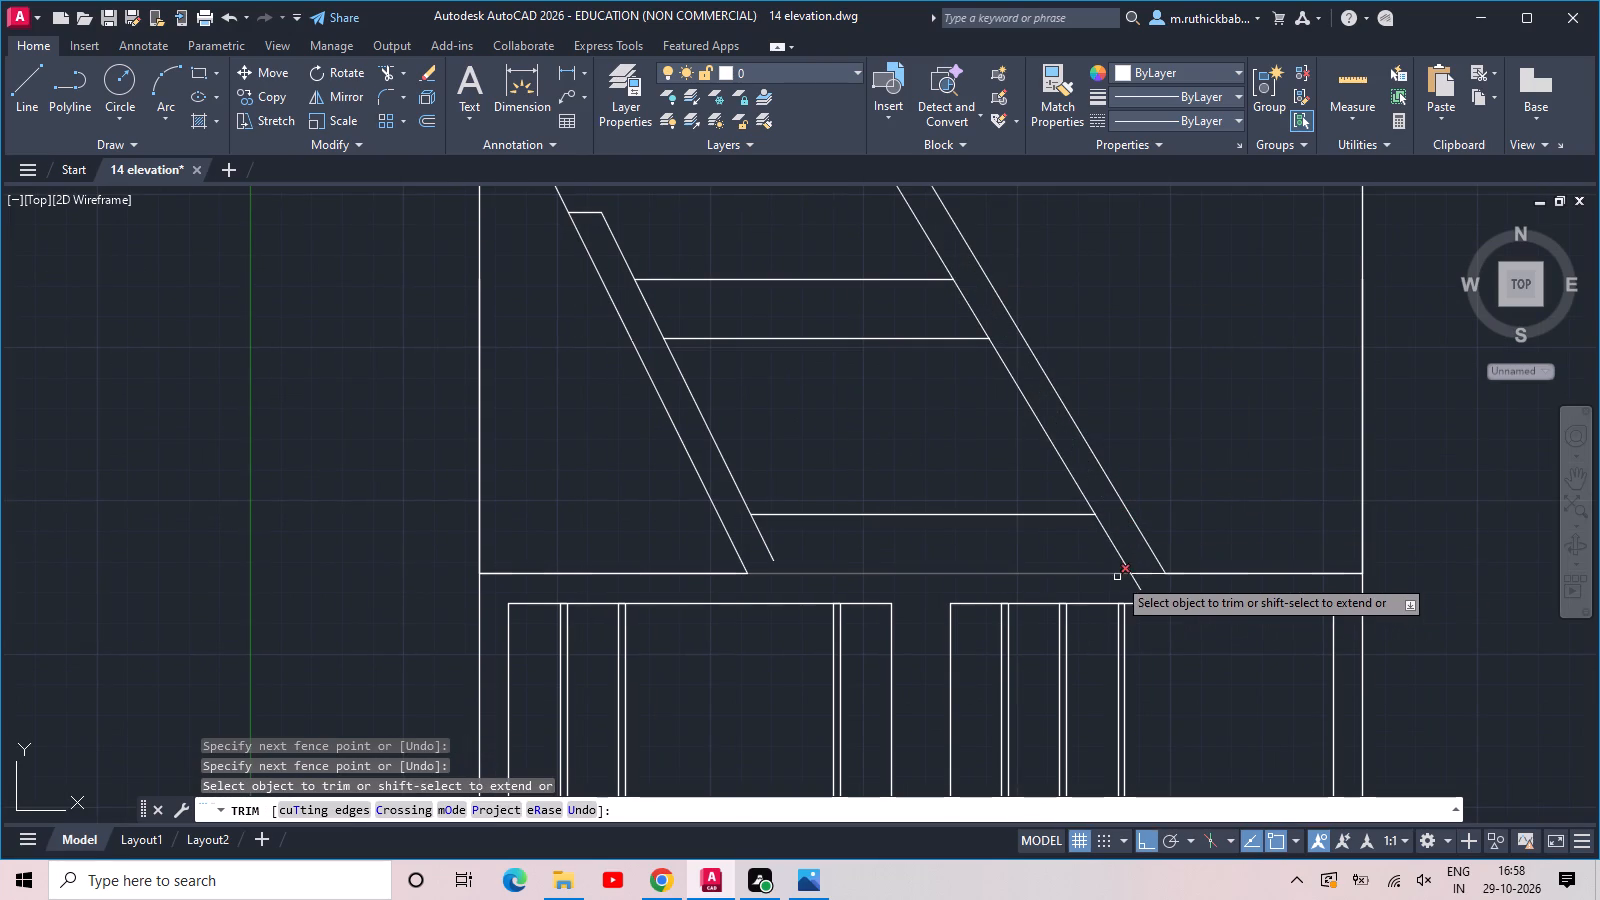
Trim the right inner slanted line and extend the left one so both end on the lower frame's top line.
{"action": "left_click_drag", "start_coordinate": [1135, 581], "coordinate": [1146, 582]}
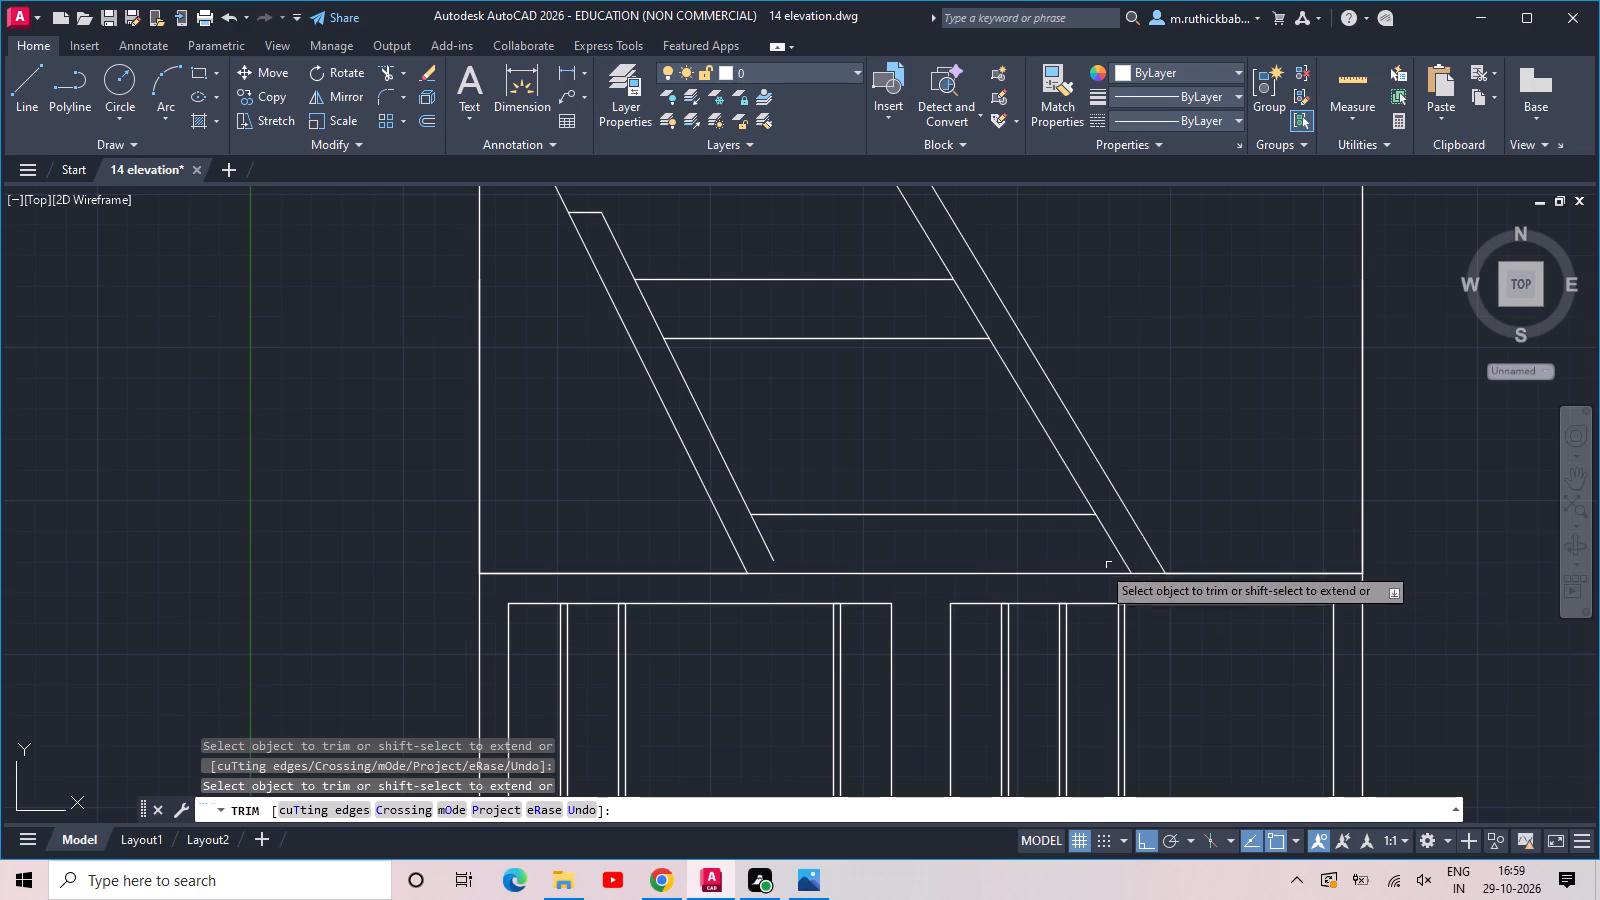
{"action": "key", "text": "Escape"}
{"action": "key", "text": "e"}
{"action": "key", "text": "x"}
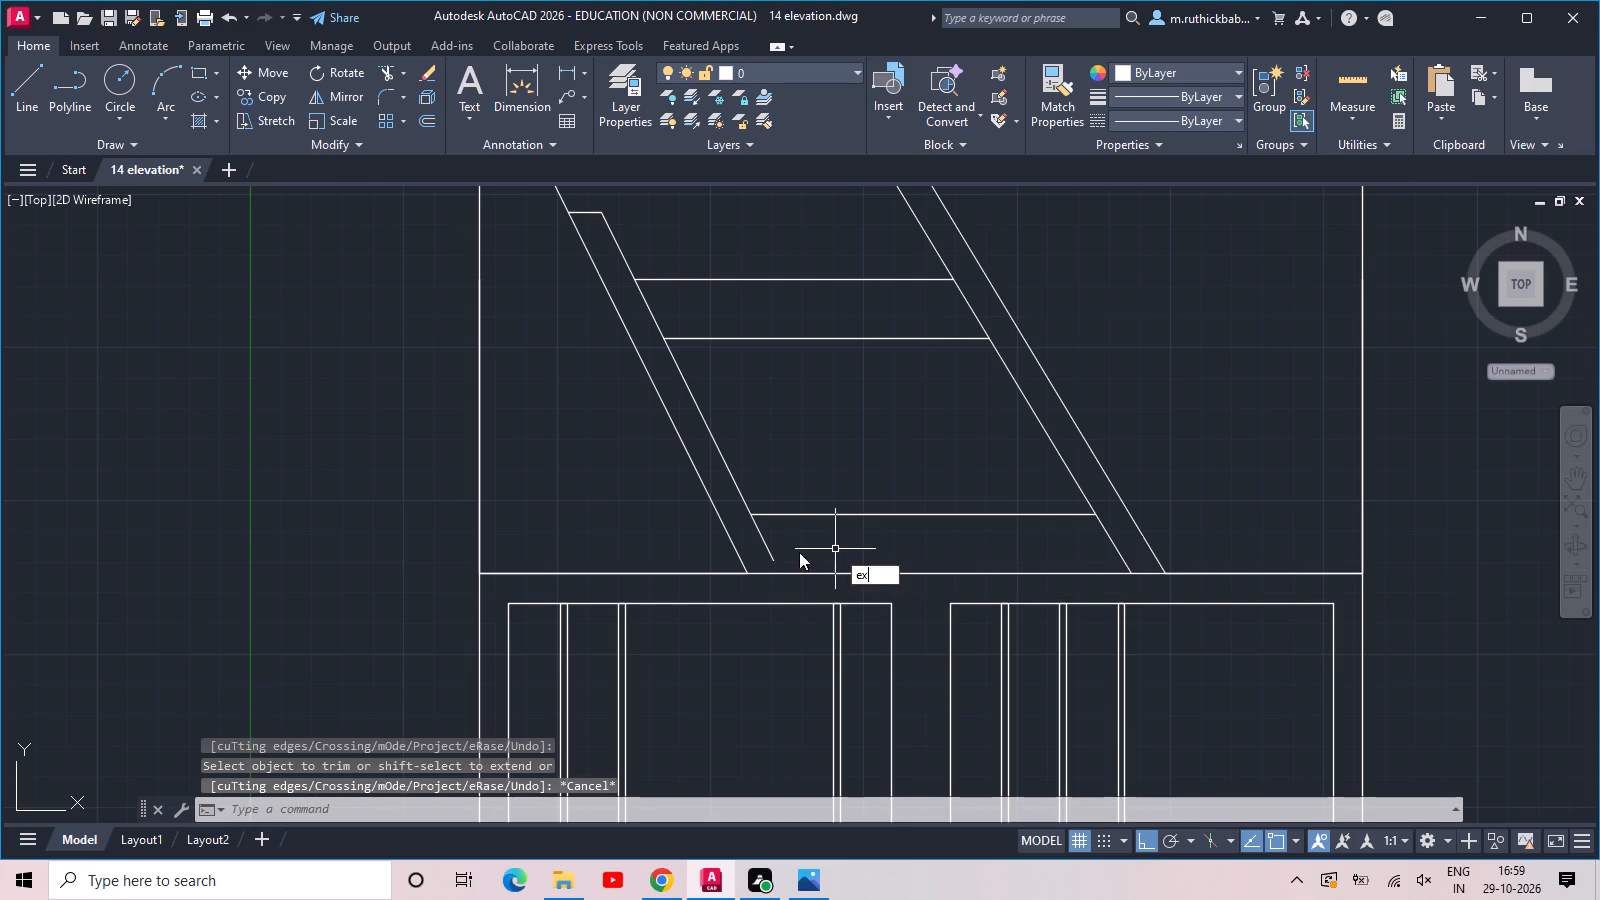
{"action": "key", "text": "space"}
{"action": "key", "text": "space"}
{"action": "left_click", "coordinate": [766, 543]}
{"action": "key", "text": "Escape"}
Draw a short, nearly horizontal line across the left slanted strip just above its base.
{"action": "scroll", "coordinate": [771, 568], "scroll_direction": "up", "scroll_amount": 2}
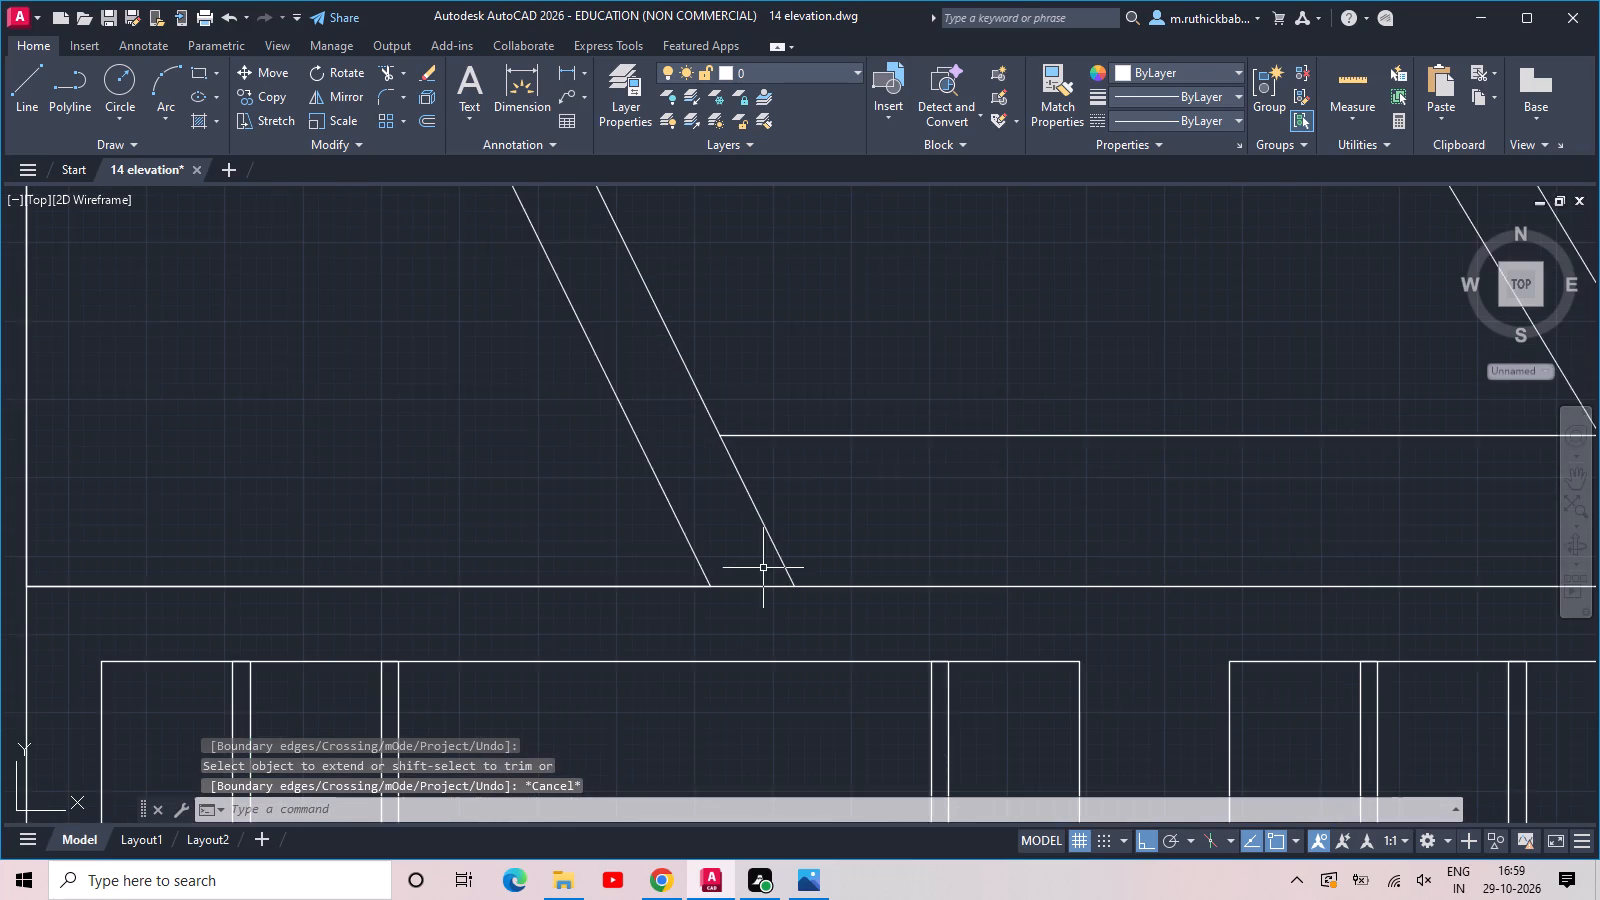
{"action": "scroll", "coordinate": [762, 569], "scroll_direction": "up", "scroll_amount": 1}
{"action": "key", "text": "l"}
{"action": "key", "text": "space"}
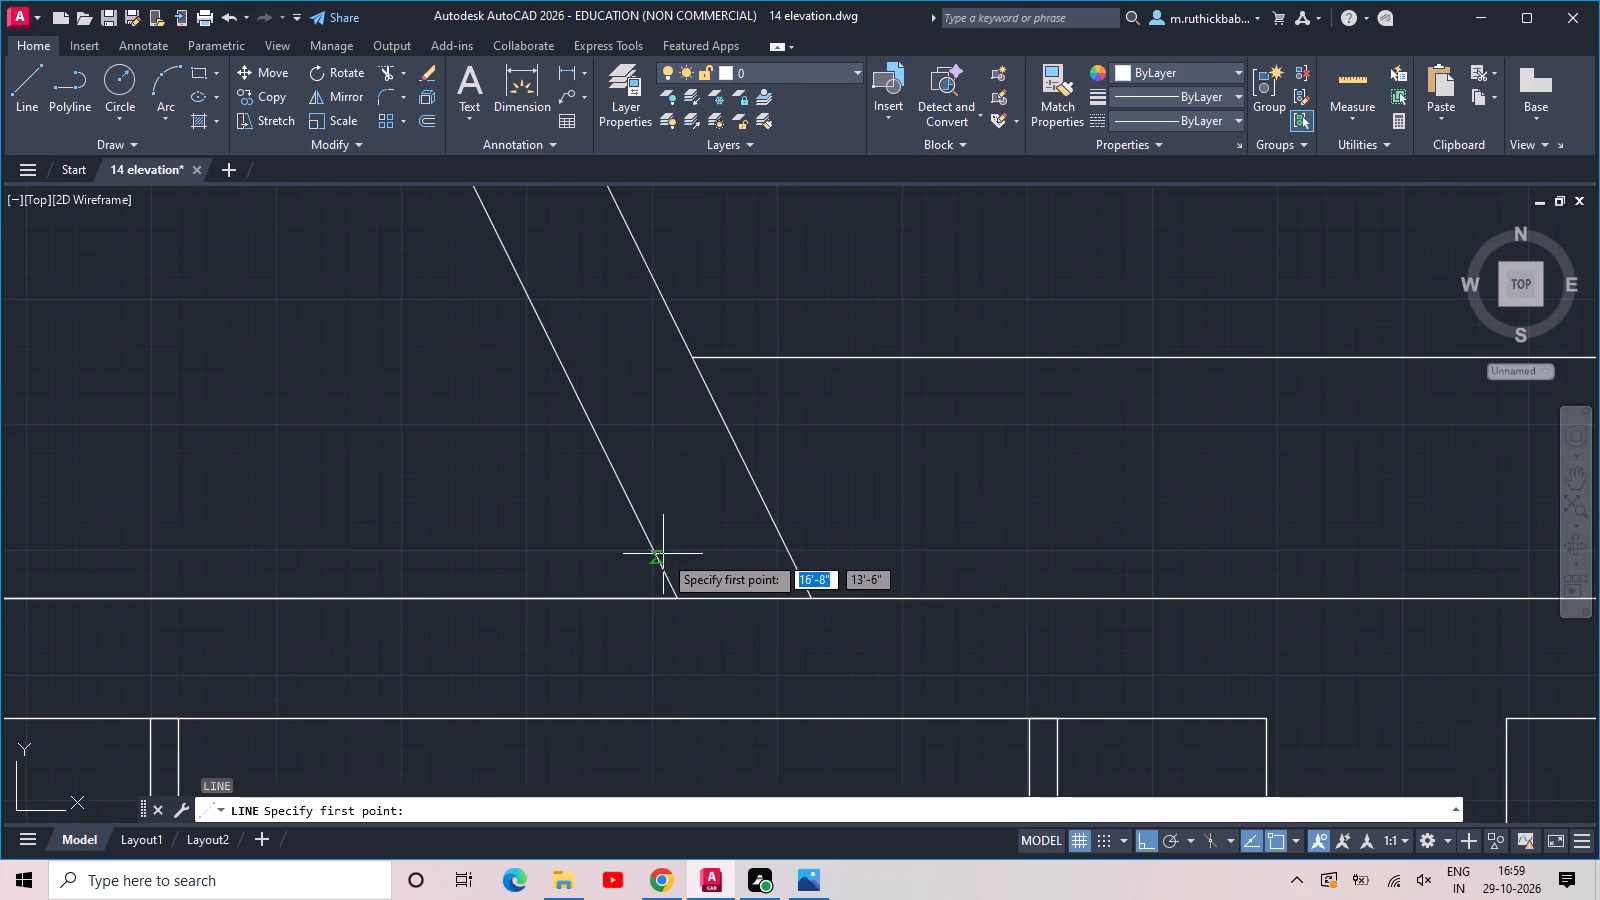
{"action": "left_click_drag", "start_coordinate": [660, 554], "coordinate": [675, 554]}
{"action": "left_click", "coordinate": [795, 557]}
{"action": "key", "text": "space"}
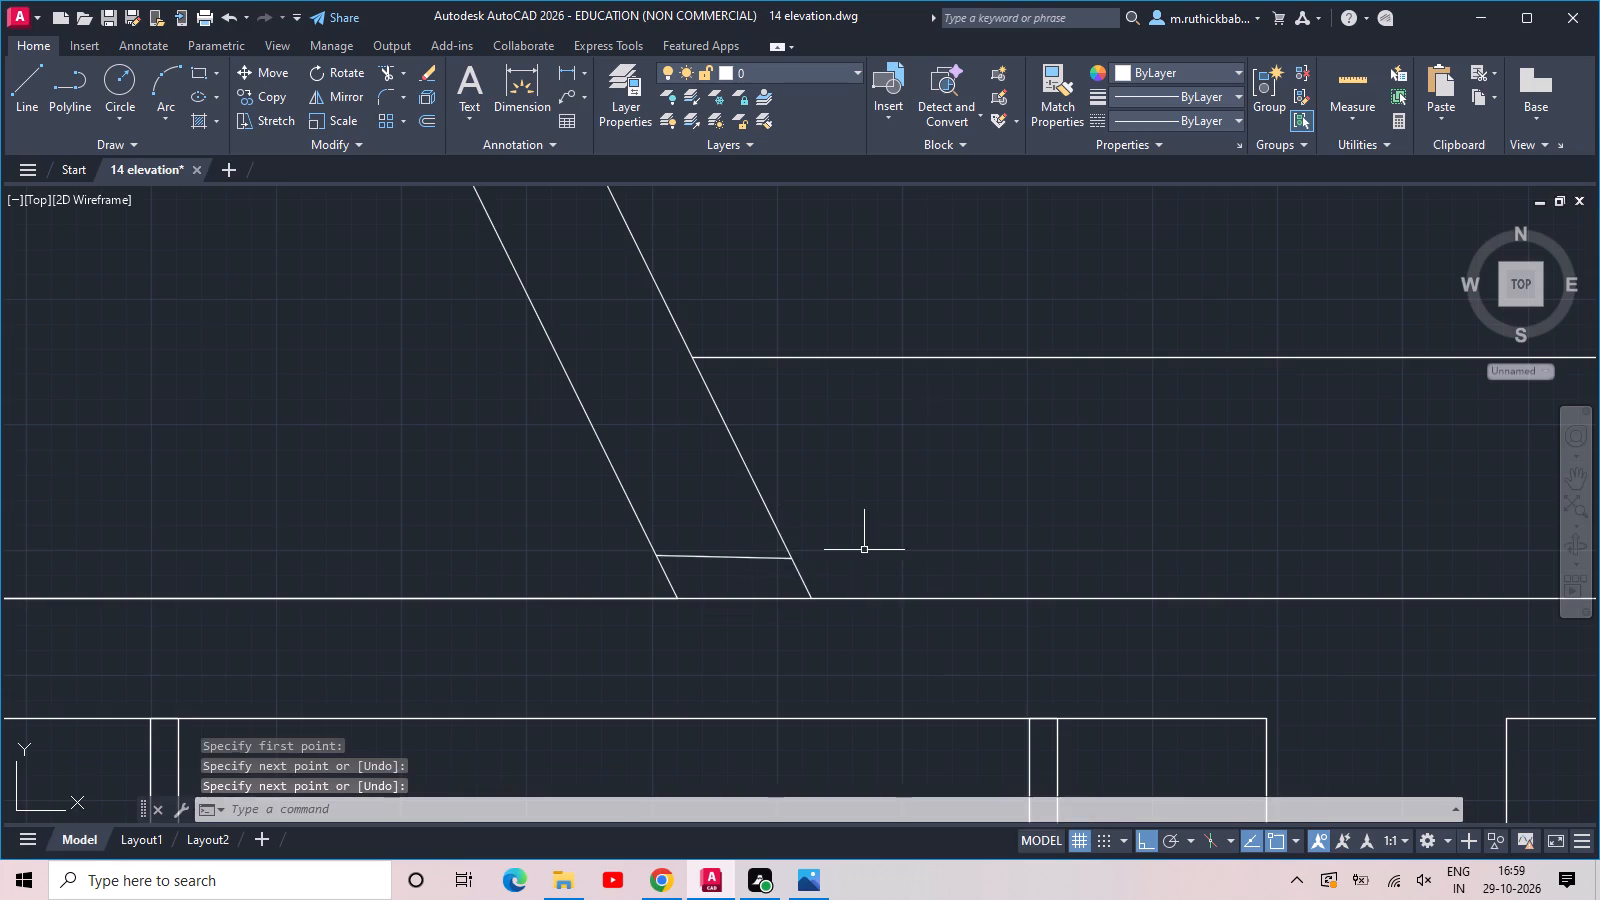
Draw a matching short line across the right slanted strip just above its base.
{"action": "scroll", "coordinate": [984, 546], "scroll_direction": "down", "scroll_amount": 1}
{"action": "middle_click_drag", "start_coordinate": [1273, 579], "coordinate": [716, 593]}
{"action": "key", "text": "space"}
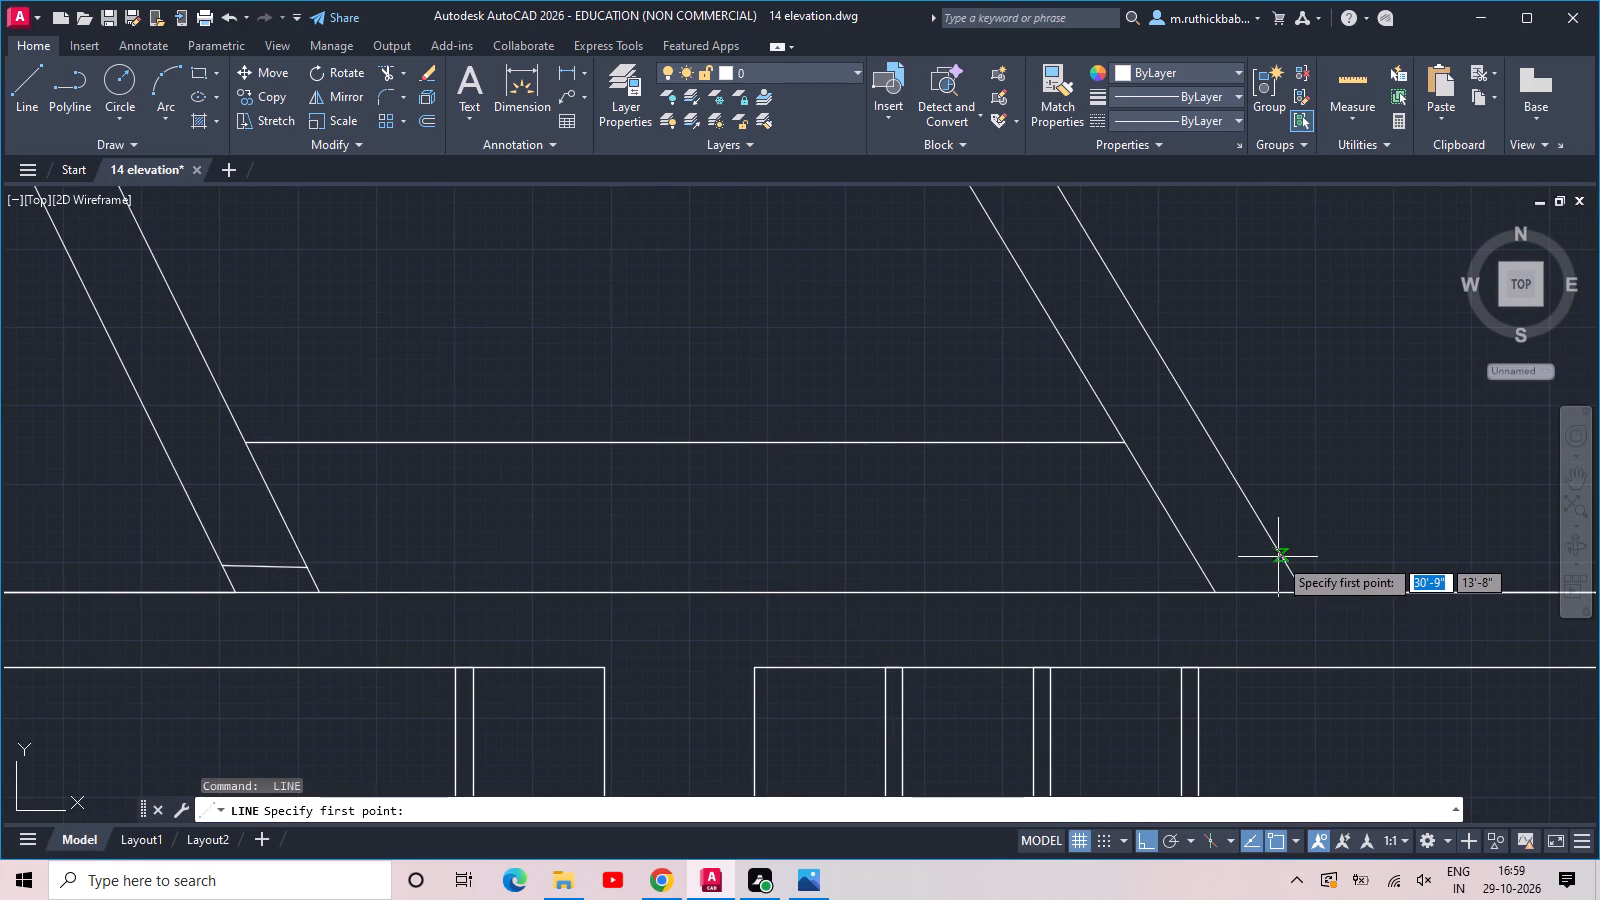
{"action": "left_click", "coordinate": [1278, 557]}
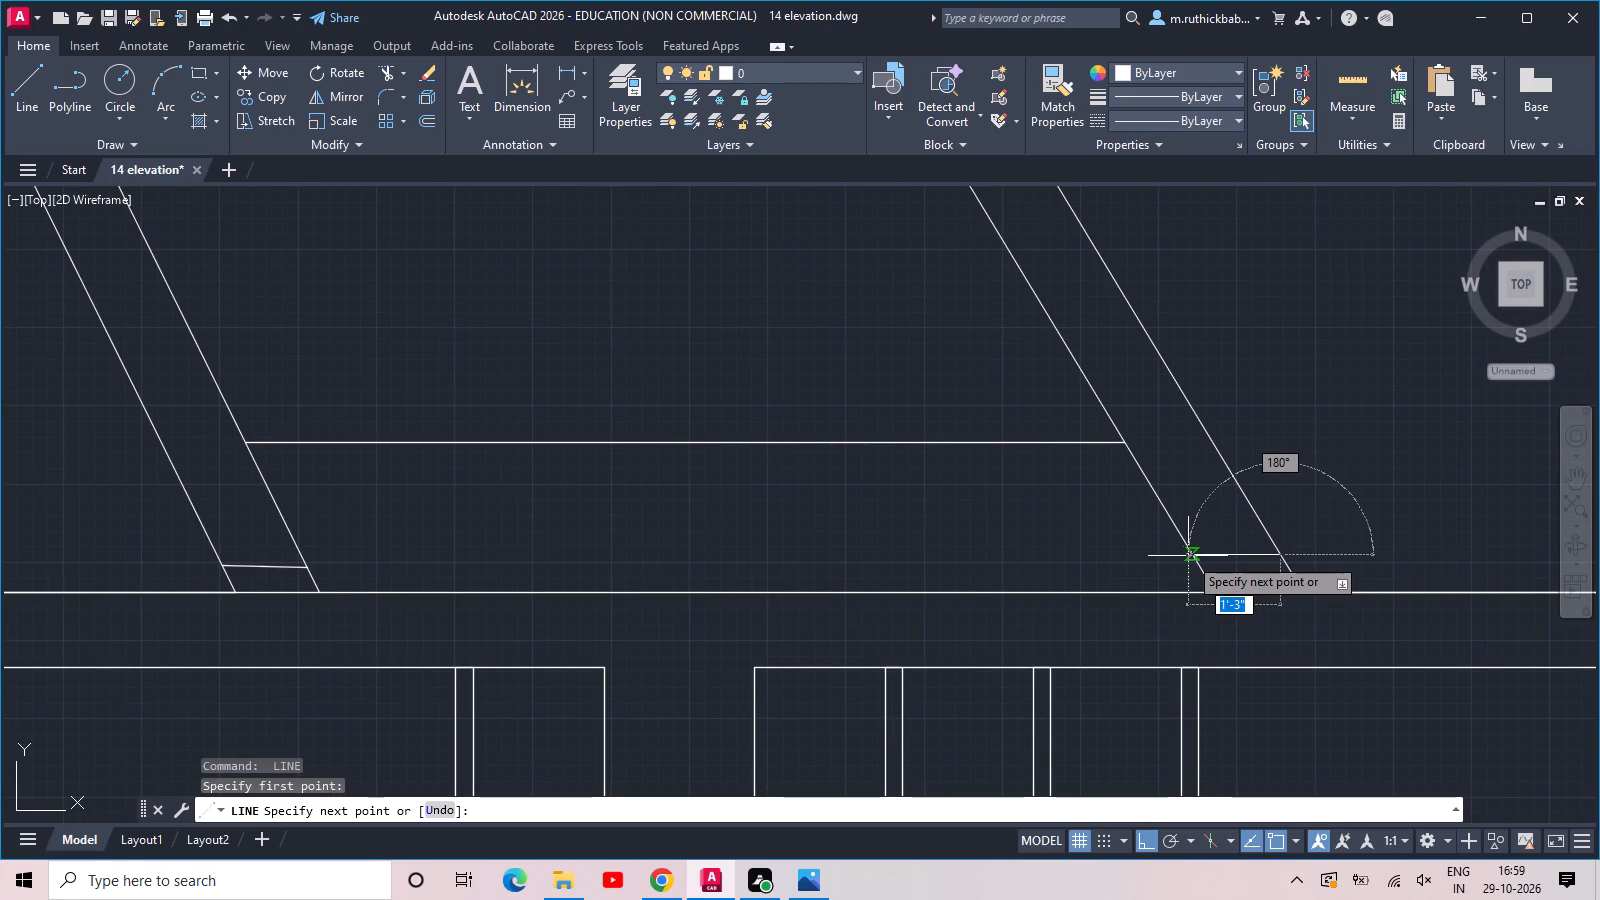
{"action": "left_click", "coordinate": [1188, 556]}
{"action": "key", "text": "Escape"}
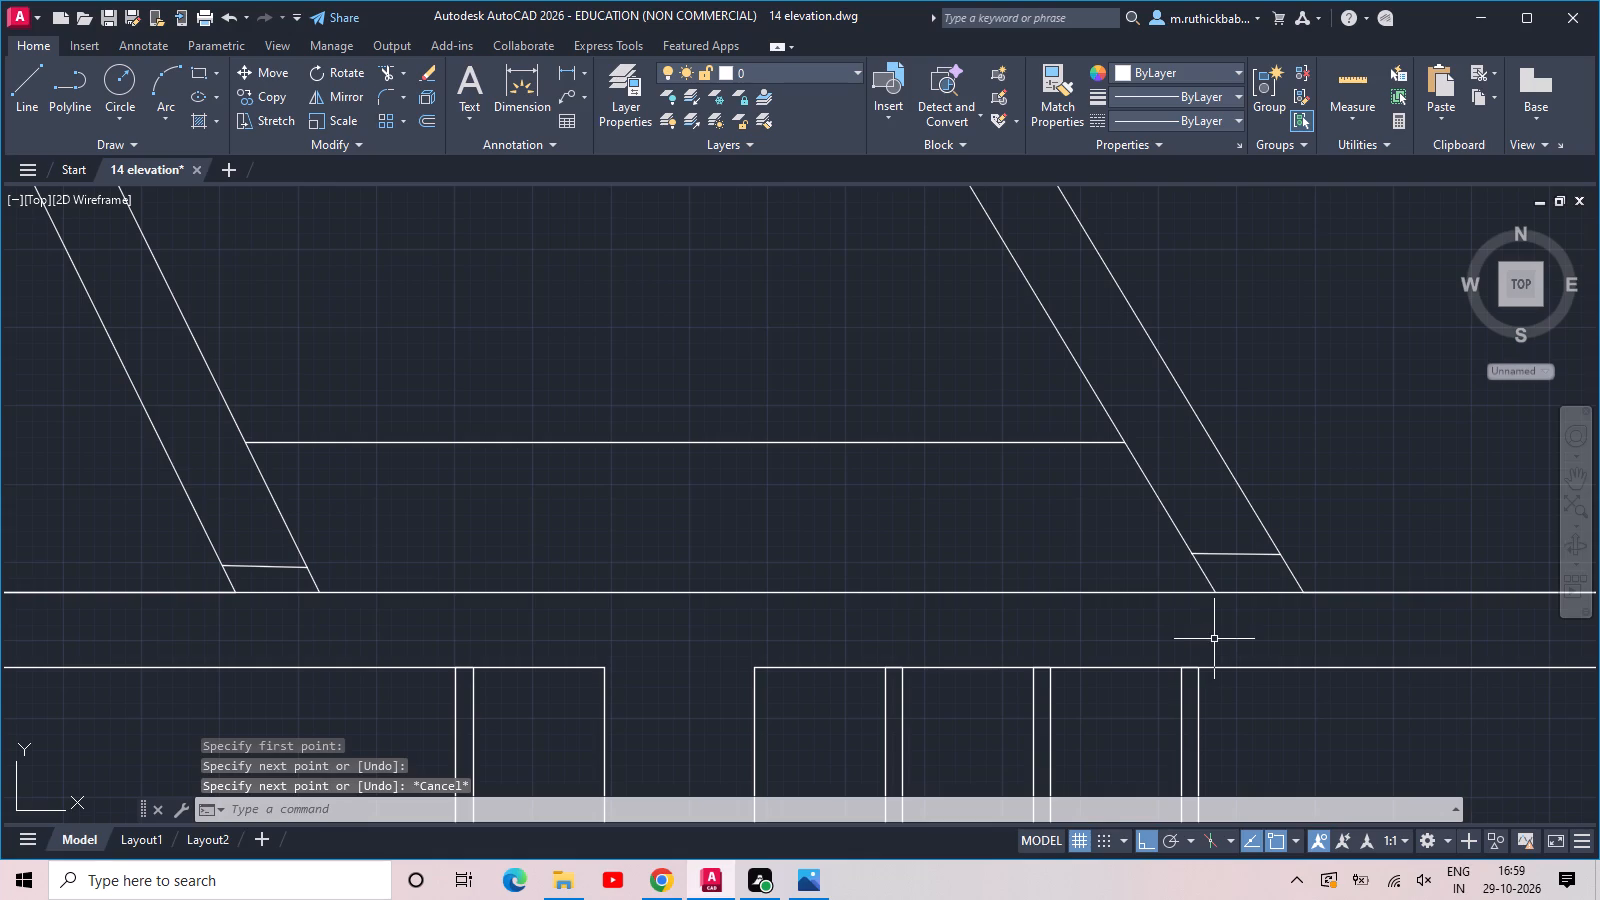
Trim both inner slanted lines below the short closing lines at the bottom of the strips.
{"action": "key", "text": "t"}
{"action": "key", "text": "r"}
{"action": "key", "text": "space"}
{"action": "key", "text": "space"}
{"action": "left_click_drag", "start_coordinate": [1221, 575], "coordinate": [1205, 582]}
{"action": "left_click", "coordinate": [1185, 583]}
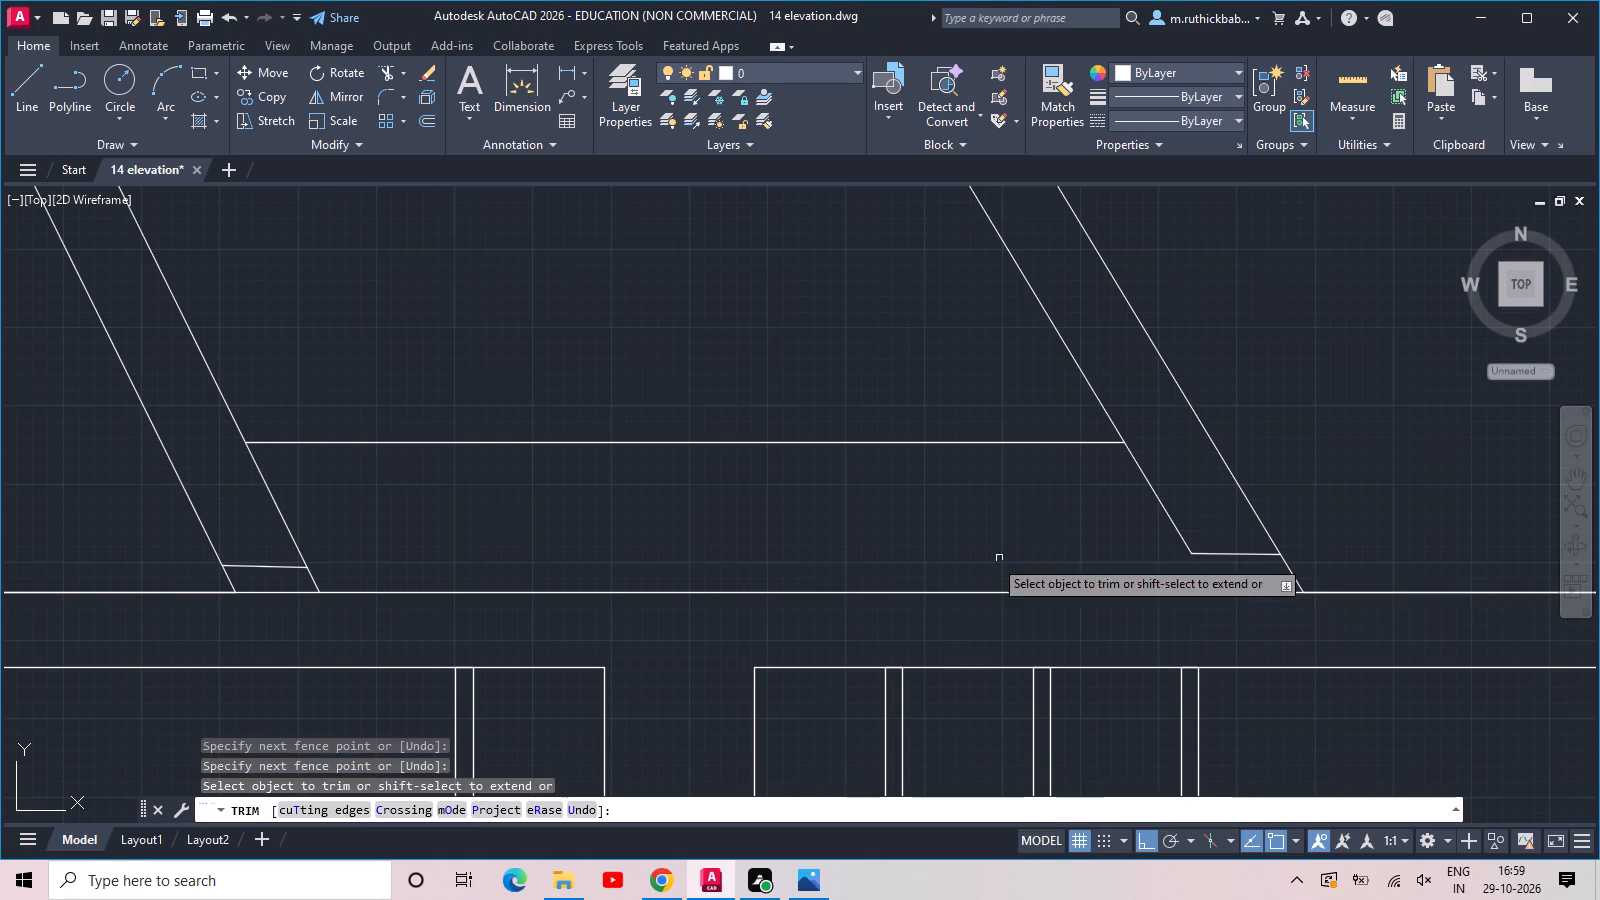
{"action": "left_click", "coordinate": [314, 576]}
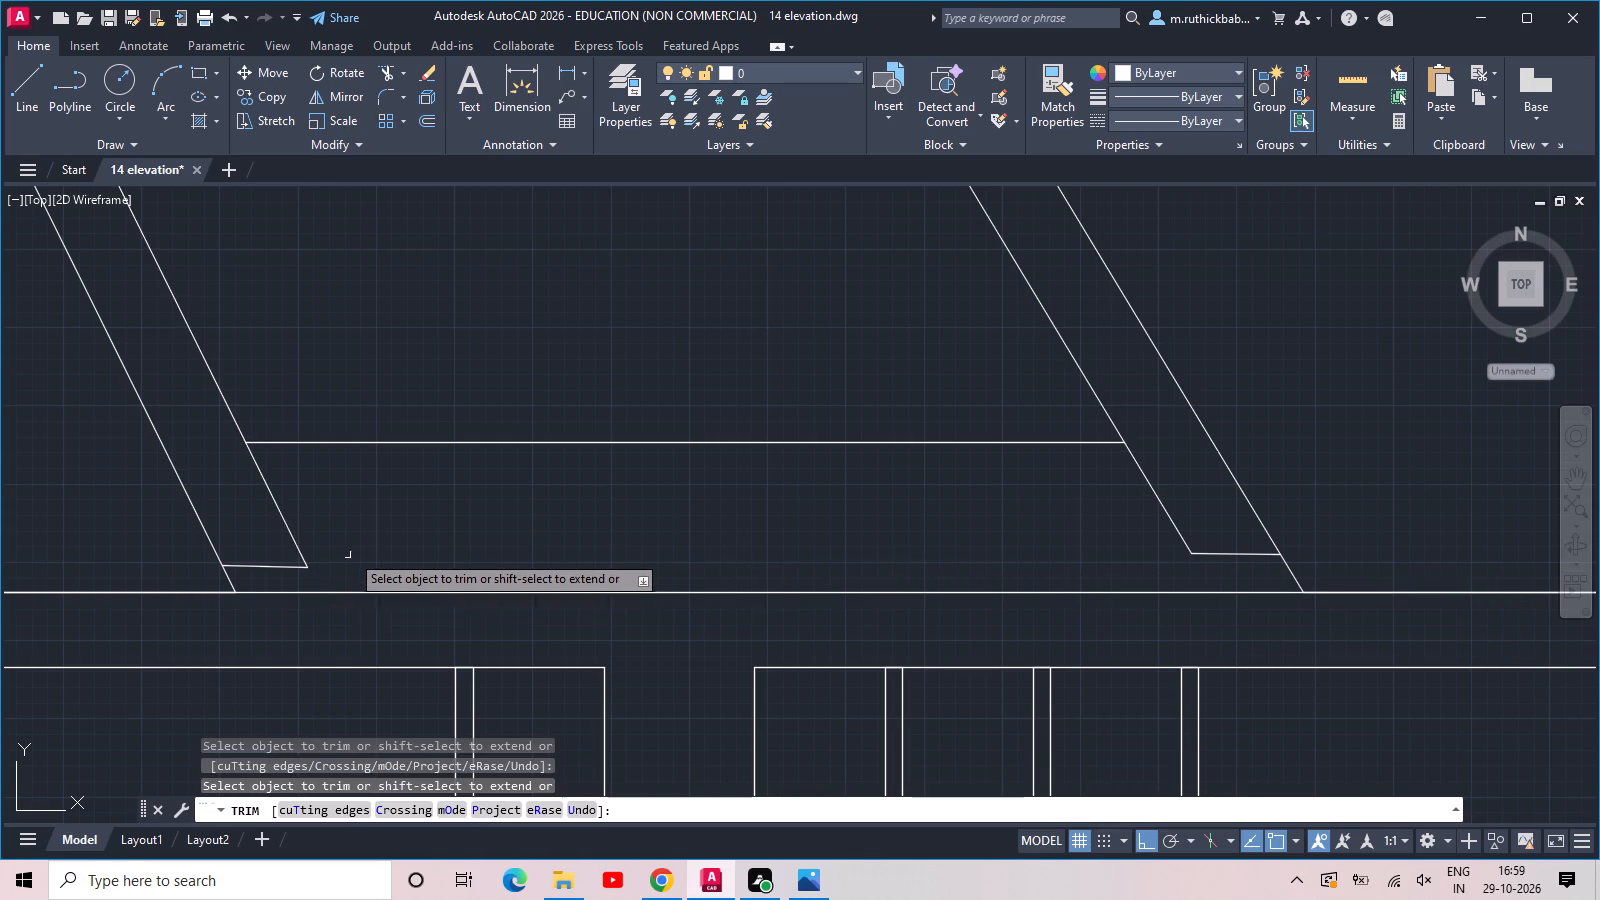
{"action": "scroll", "coordinate": [359, 547], "scroll_direction": "down", "scroll_amount": 2}
{"action": "key", "text": "Escape"}
Save the drawing.
{"action": "key", "text": "ctrl+s"}
{"action": "key", "text": "ctrl+s"}
Offset the outer slanted line of both strips outward by 4", into the right and left wall areas.
{"action": "scroll", "coordinate": [476, 538], "scroll_direction": "down", "scroll_amount": 2}
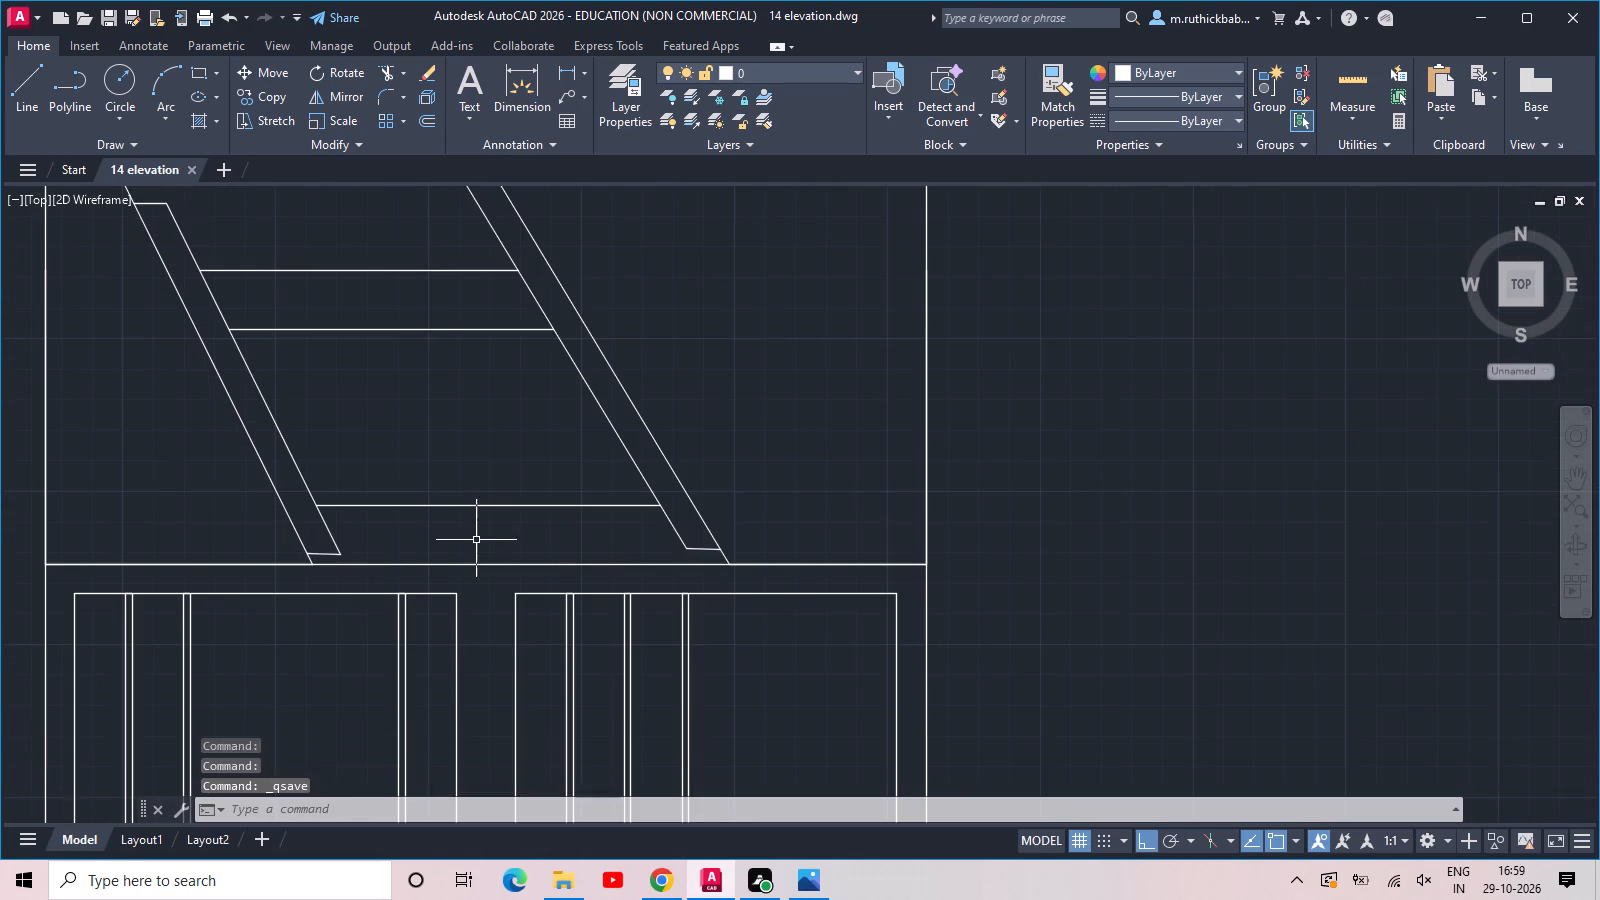
{"action": "middle_click_drag", "start_coordinate": [466, 539], "coordinate": [761, 599]}
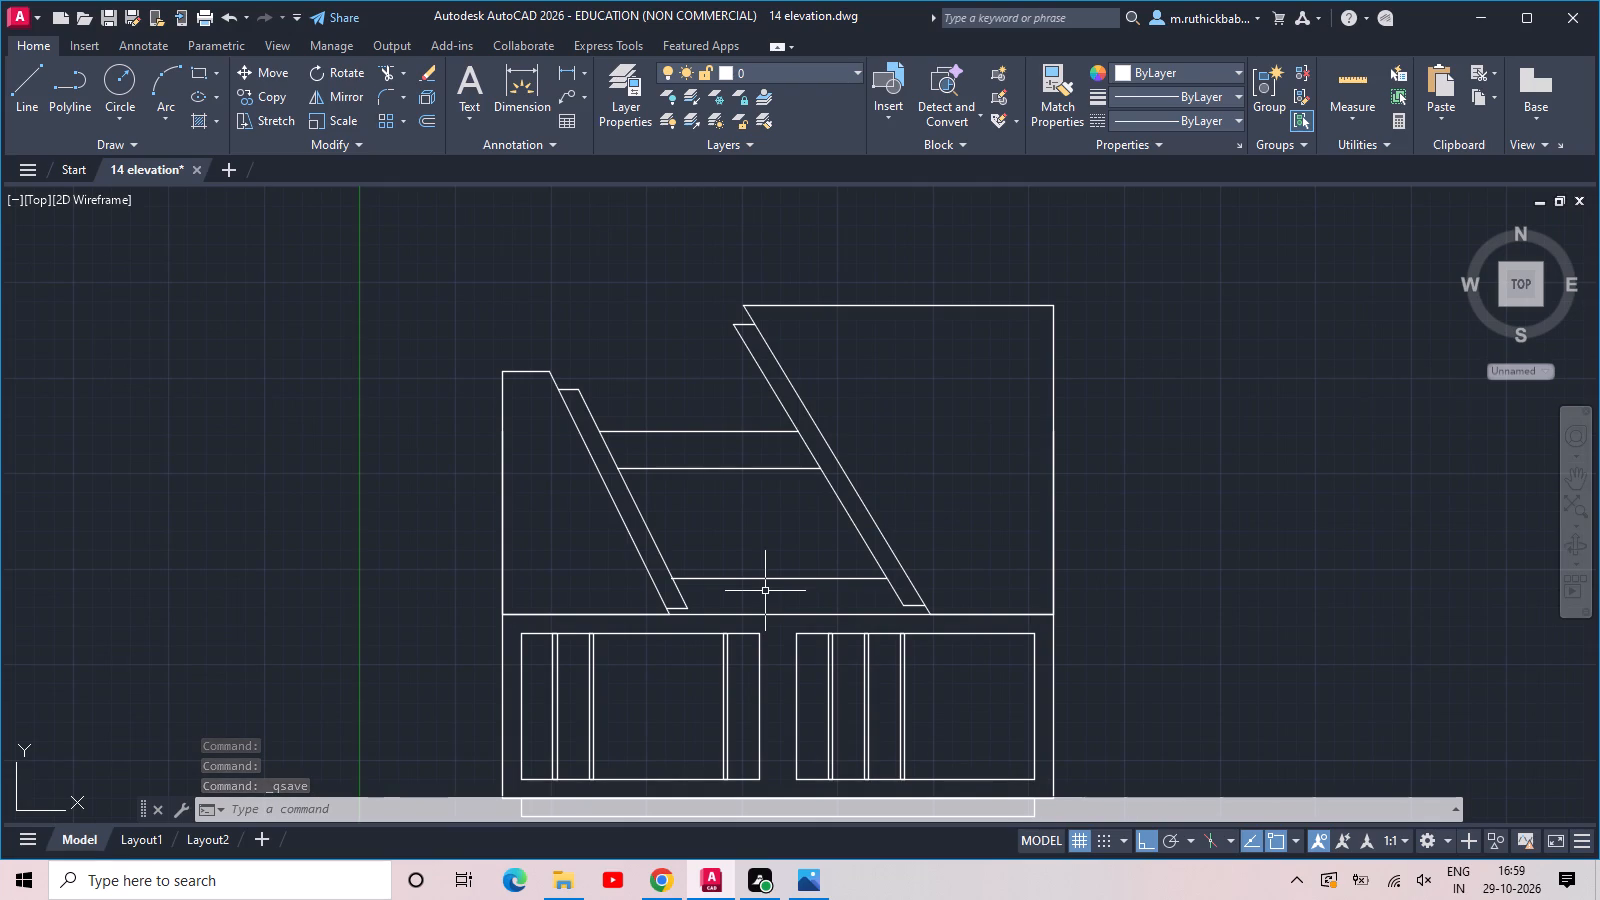
{"action": "scroll", "coordinate": [914, 453], "scroll_direction": "up", "scroll_amount": 3}
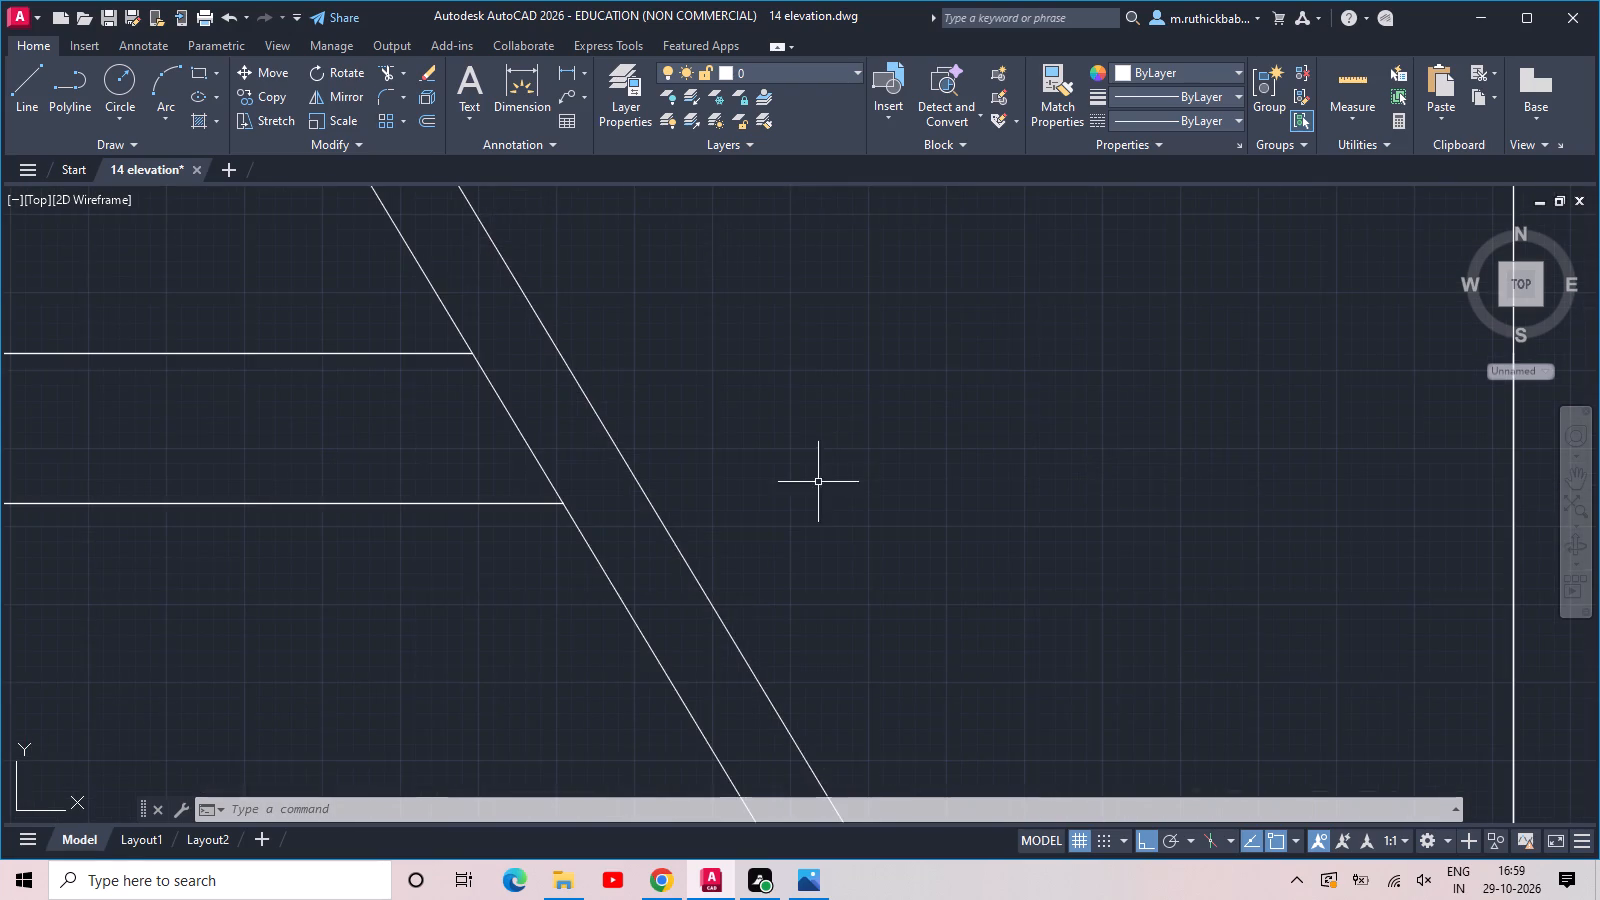
{"action": "scroll", "coordinate": [739, 493], "scroll_direction": "down", "scroll_amount": 2}
{"action": "type", "text": "off 2"}
{"action": "key", "text": "space"}
{"action": "left_click", "coordinate": [716, 518]}
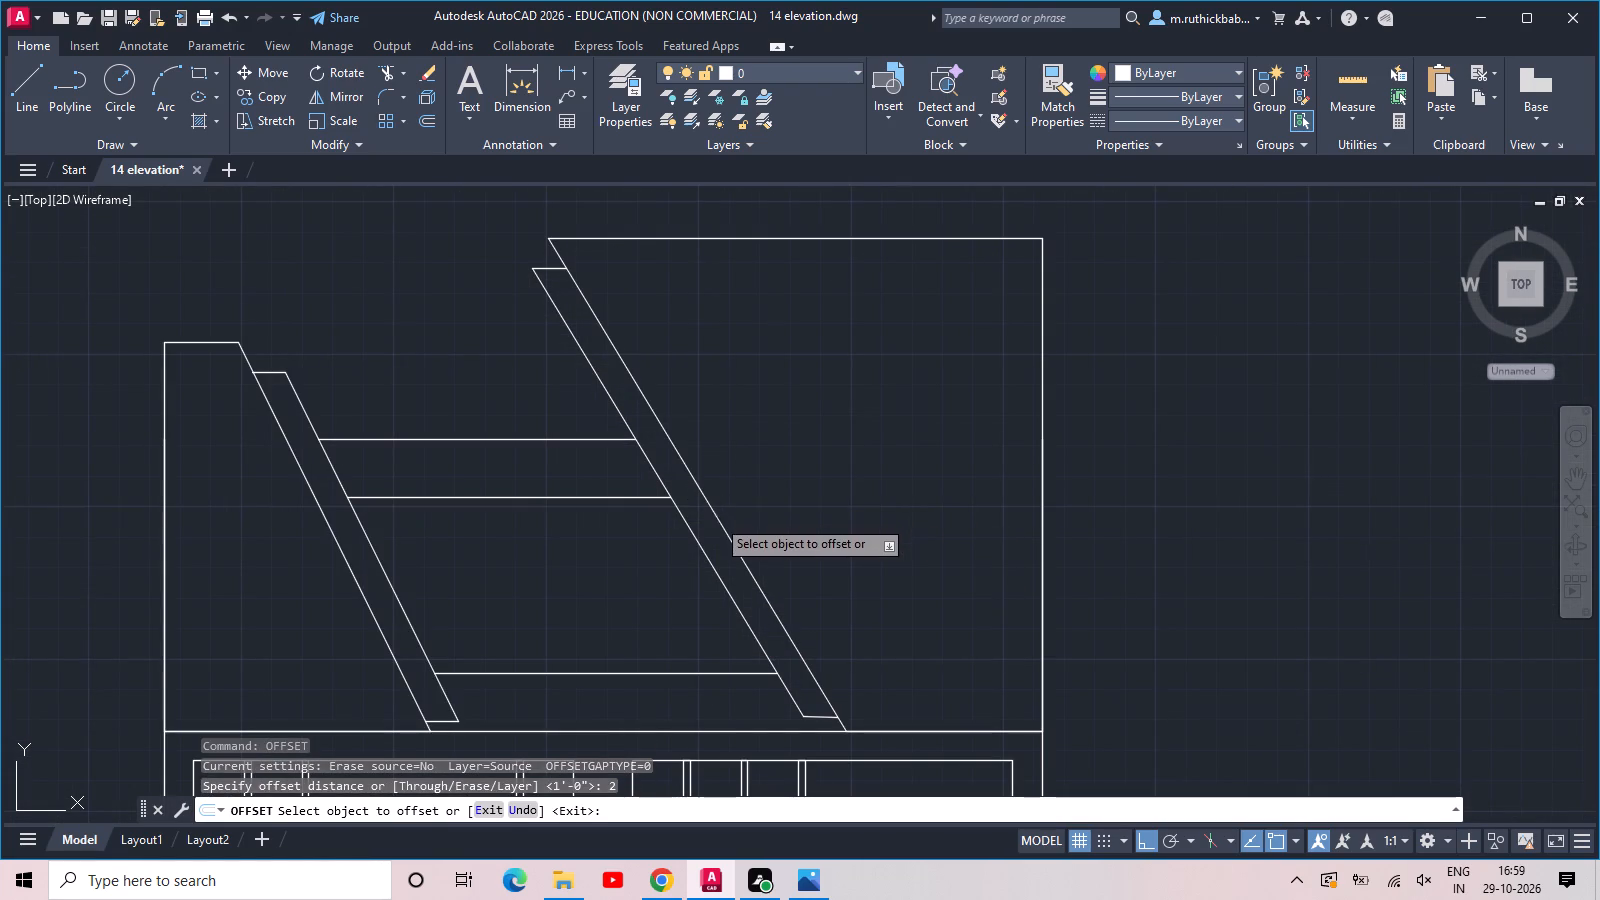
{"action": "type", "text": "4"}
{"action": "key", "text": "space"}
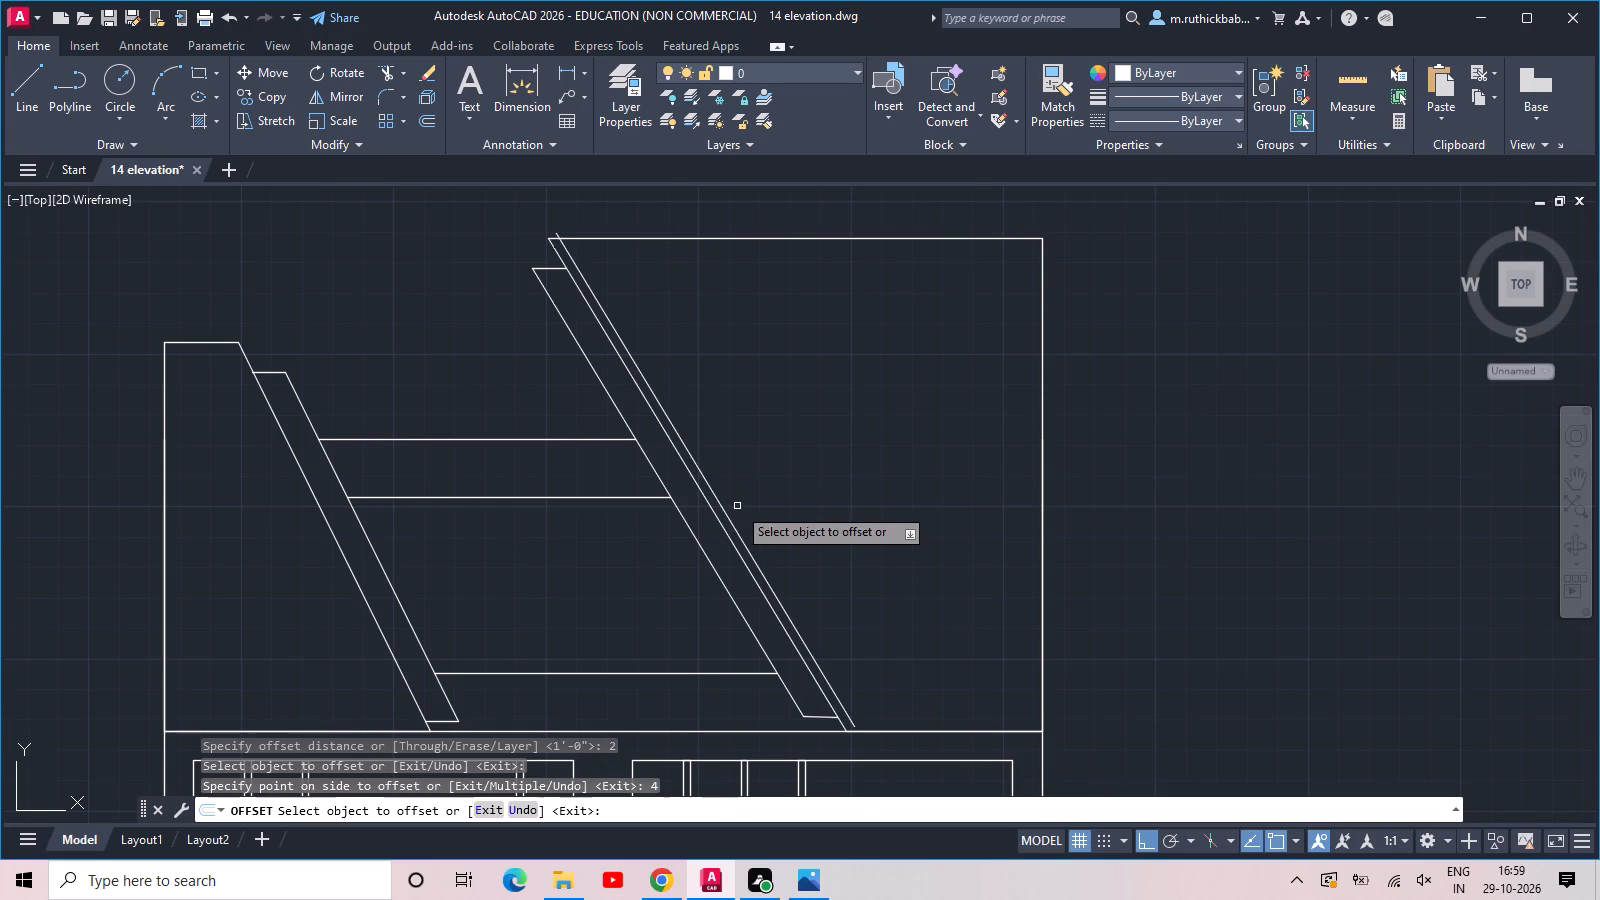
{"action": "left_click", "coordinate": [340, 557]}
{"action": "type", "text": "4"}
{"action": "key", "text": "space"}
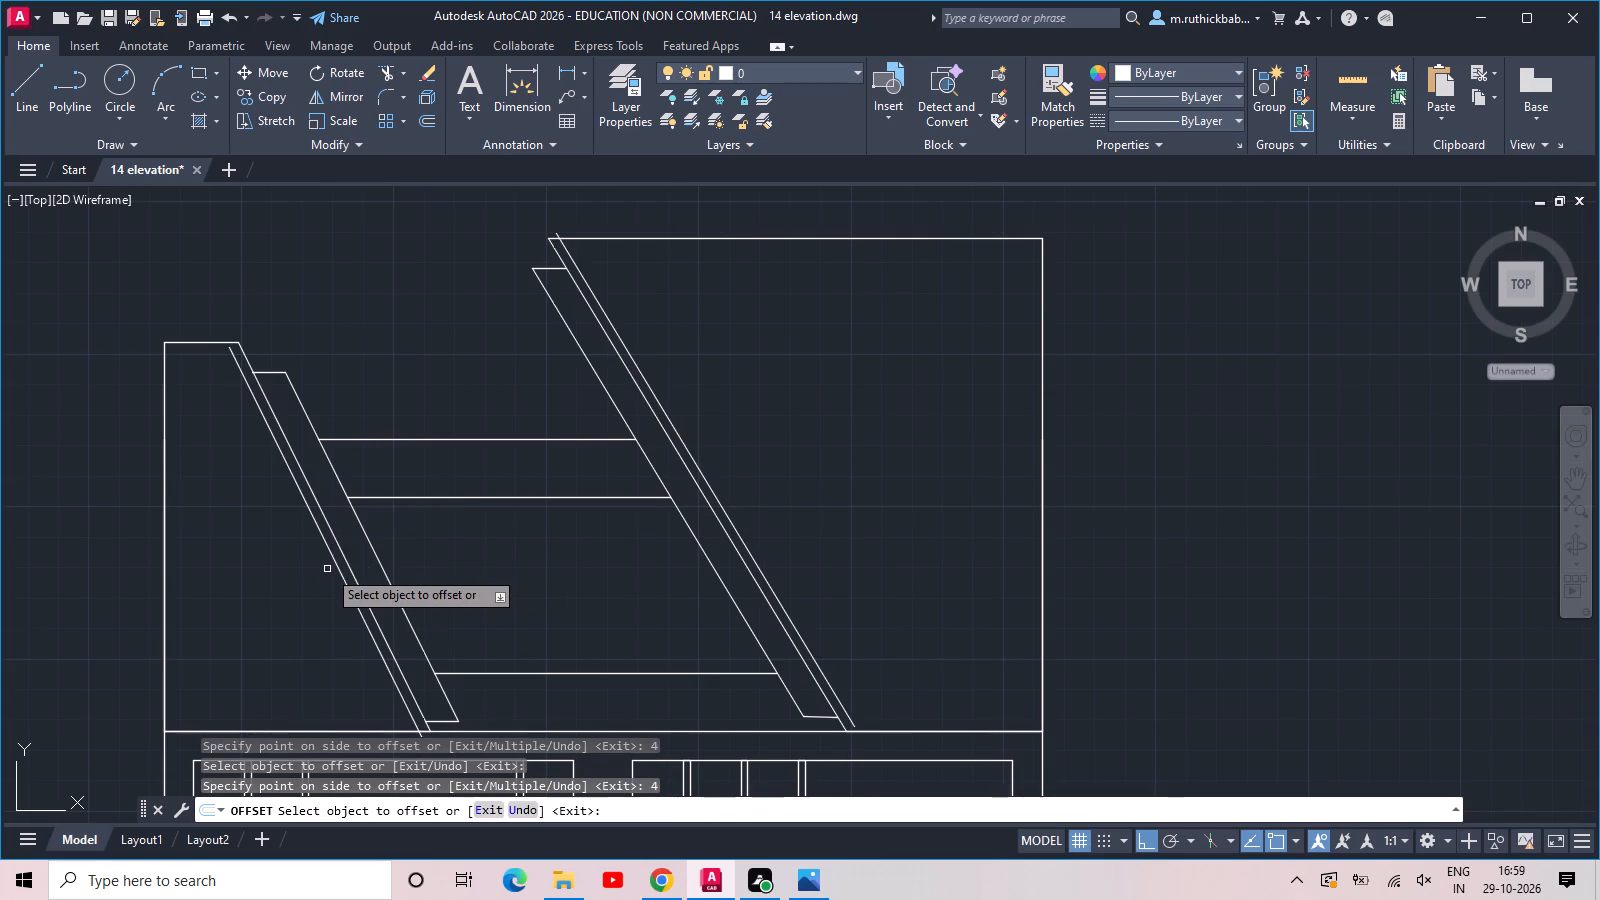
{"action": "key", "text": "Escape"}
Extend the left offset line up to the wall's top edge and the right offset line down to the storey line.
{"action": "key", "text": "e"}
{"action": "key", "text": "x"}
{"action": "key", "text": "space"}
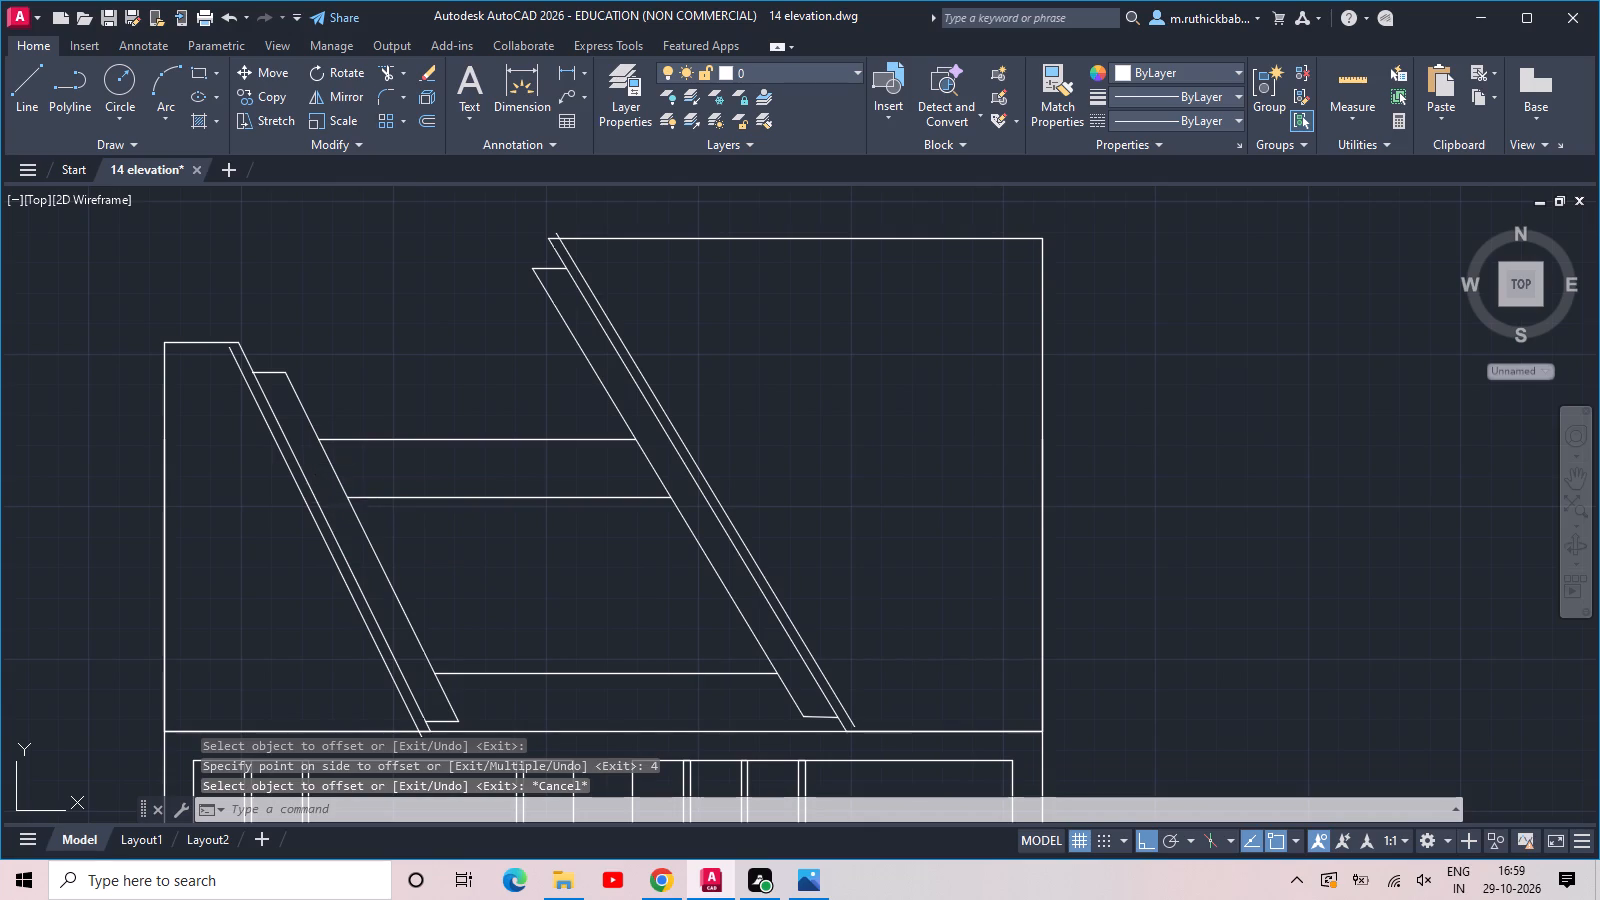
{"action": "key", "text": "space"}
{"action": "left_click", "coordinate": [280, 451]}
{"action": "middle_click_drag", "start_coordinate": [407, 559], "coordinate": [445, 471]}
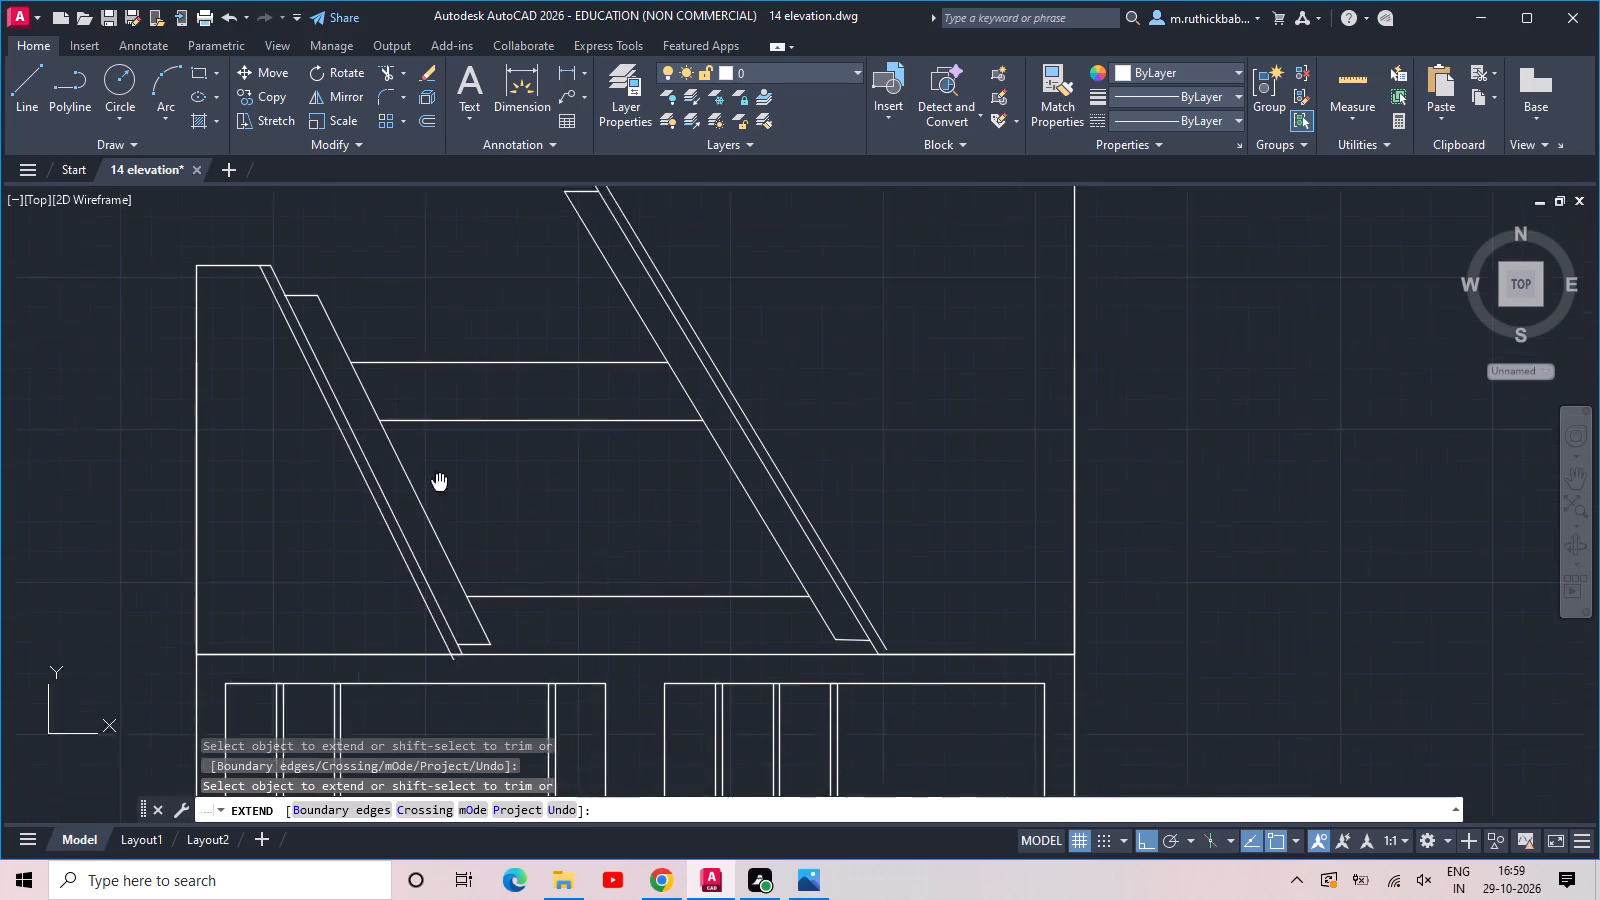
{"action": "middle_click_drag", "start_coordinate": [445, 471], "coordinate": [454, 447]}
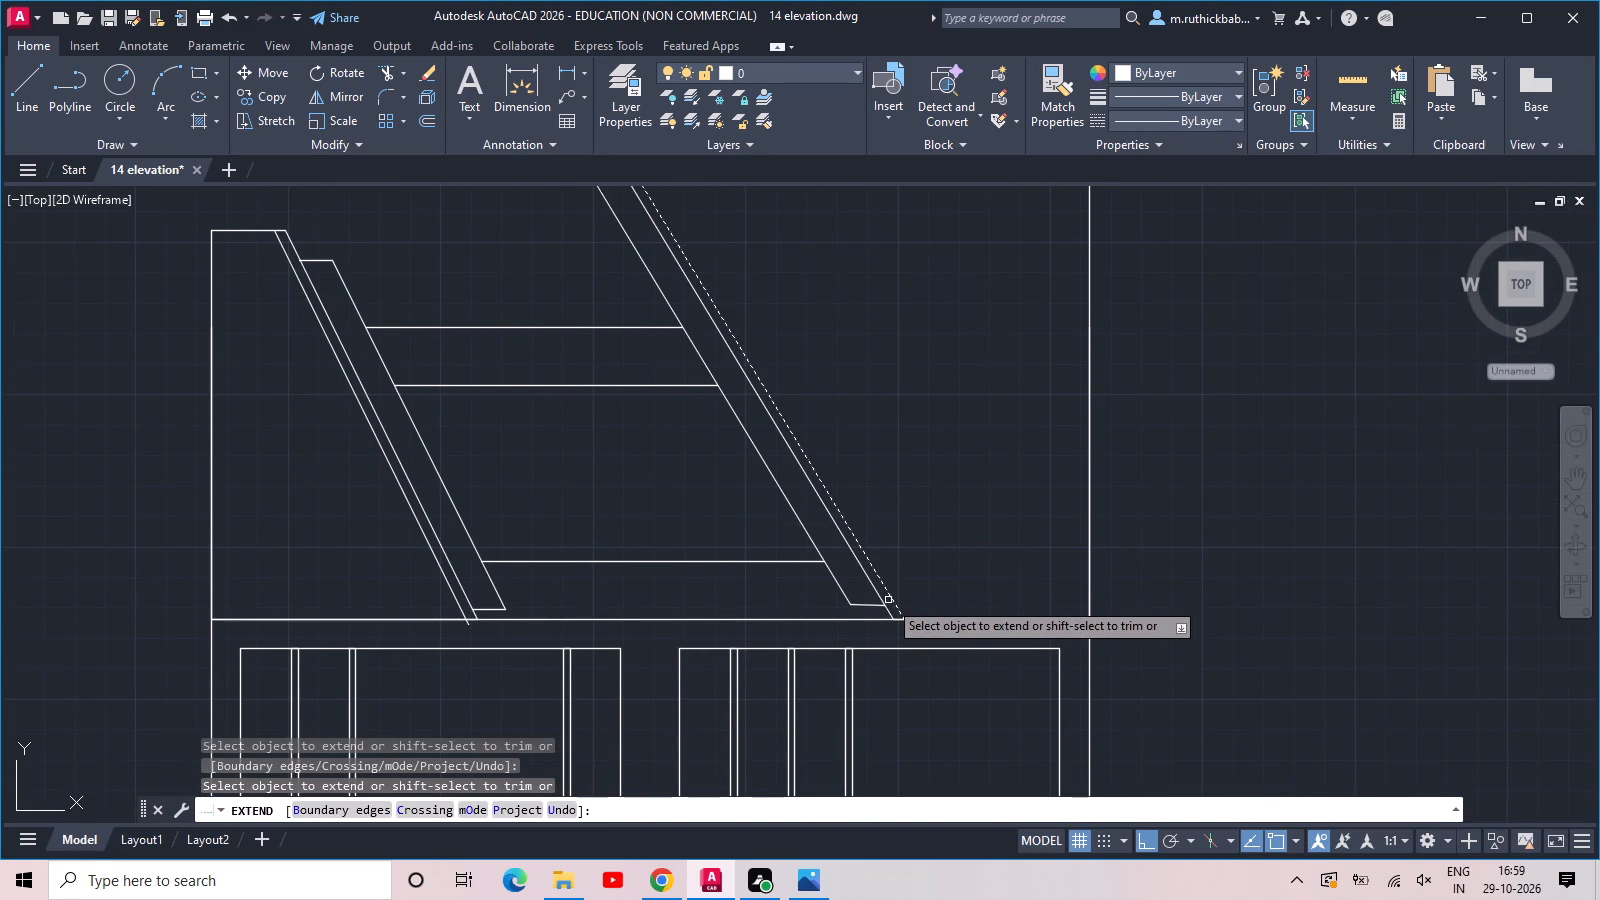
{"action": "left_click", "coordinate": [888, 600]}
{"action": "middle_click_drag", "start_coordinate": [921, 537], "coordinate": [1073, 859]}
{"action": "key", "text": "Escape"}
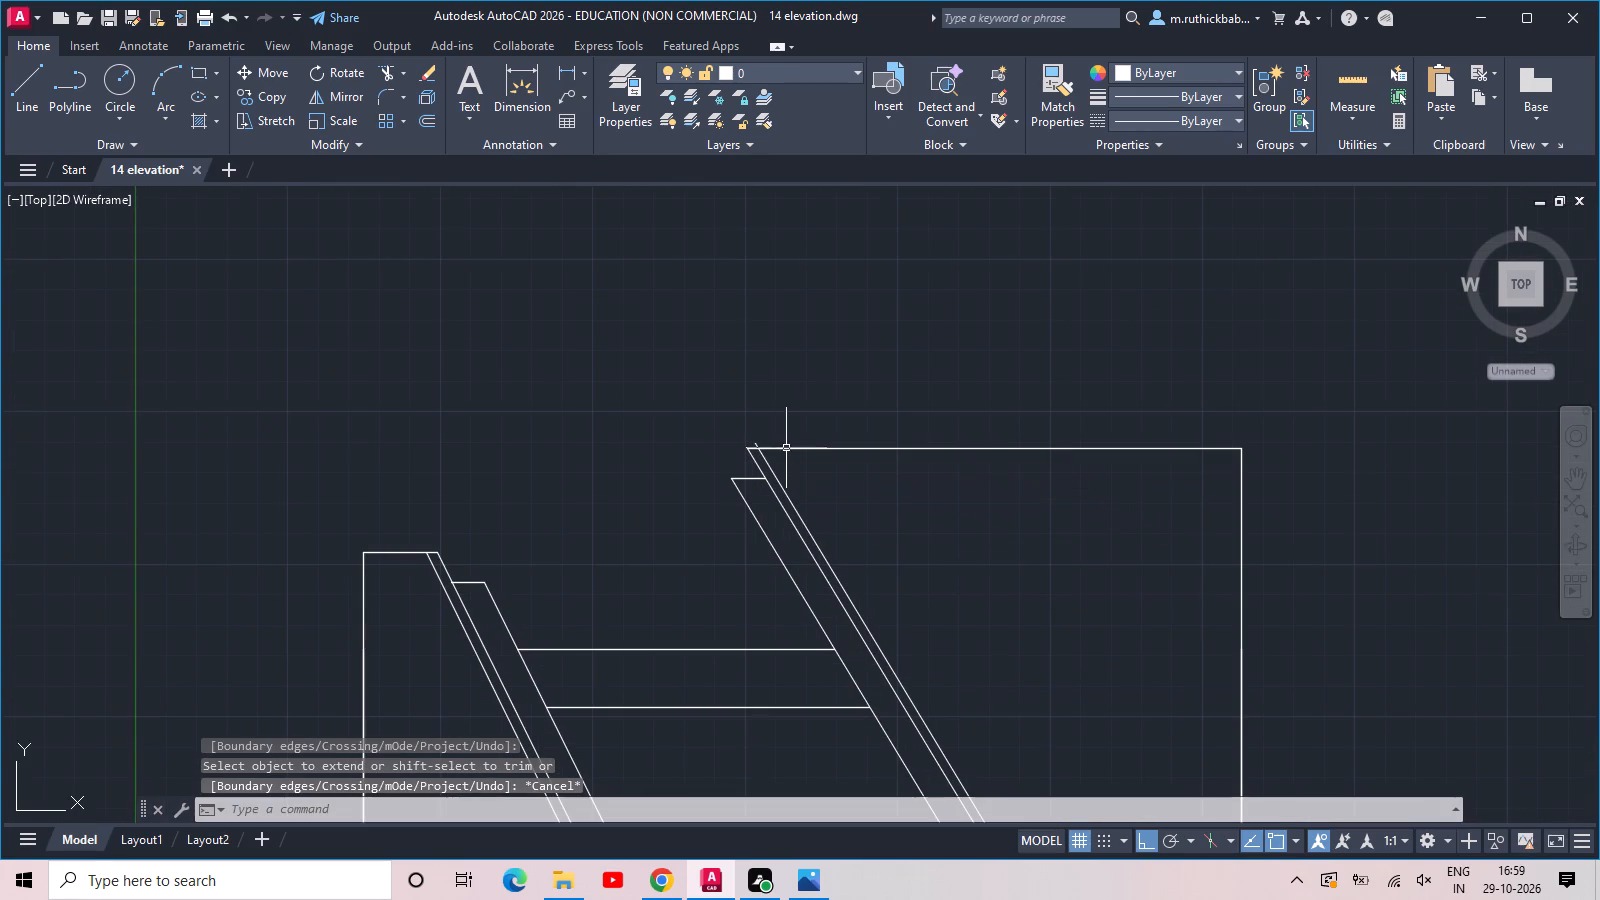
Trim the offset lines' overshoots above the right wall's top edge and below the storey line at the left strip.
{"action": "key", "text": "t"}
{"action": "key", "text": "r"}
{"action": "key", "text": "space"}
{"action": "key", "text": "space"}
{"action": "scroll", "coordinate": [764, 442], "scroll_direction": "up", "scroll_amount": 3}
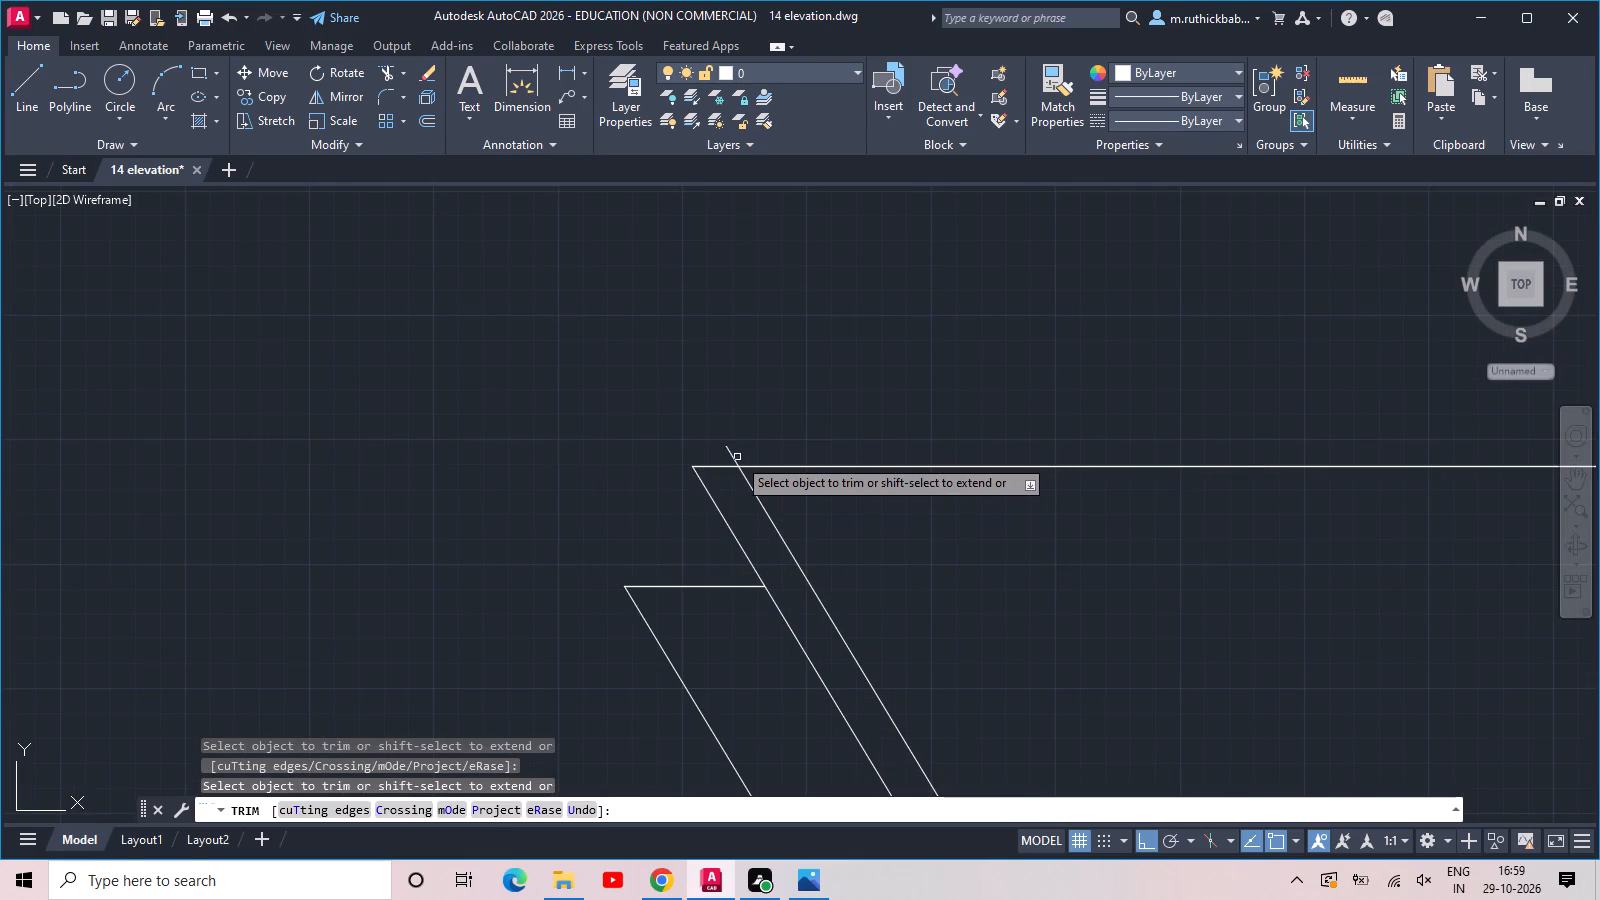
{"action": "left_click", "coordinate": [737, 457]}
{"action": "left_click", "coordinate": [726, 456]}
{"action": "scroll", "coordinate": [729, 452], "scroll_direction": "down", "scroll_amount": 6}
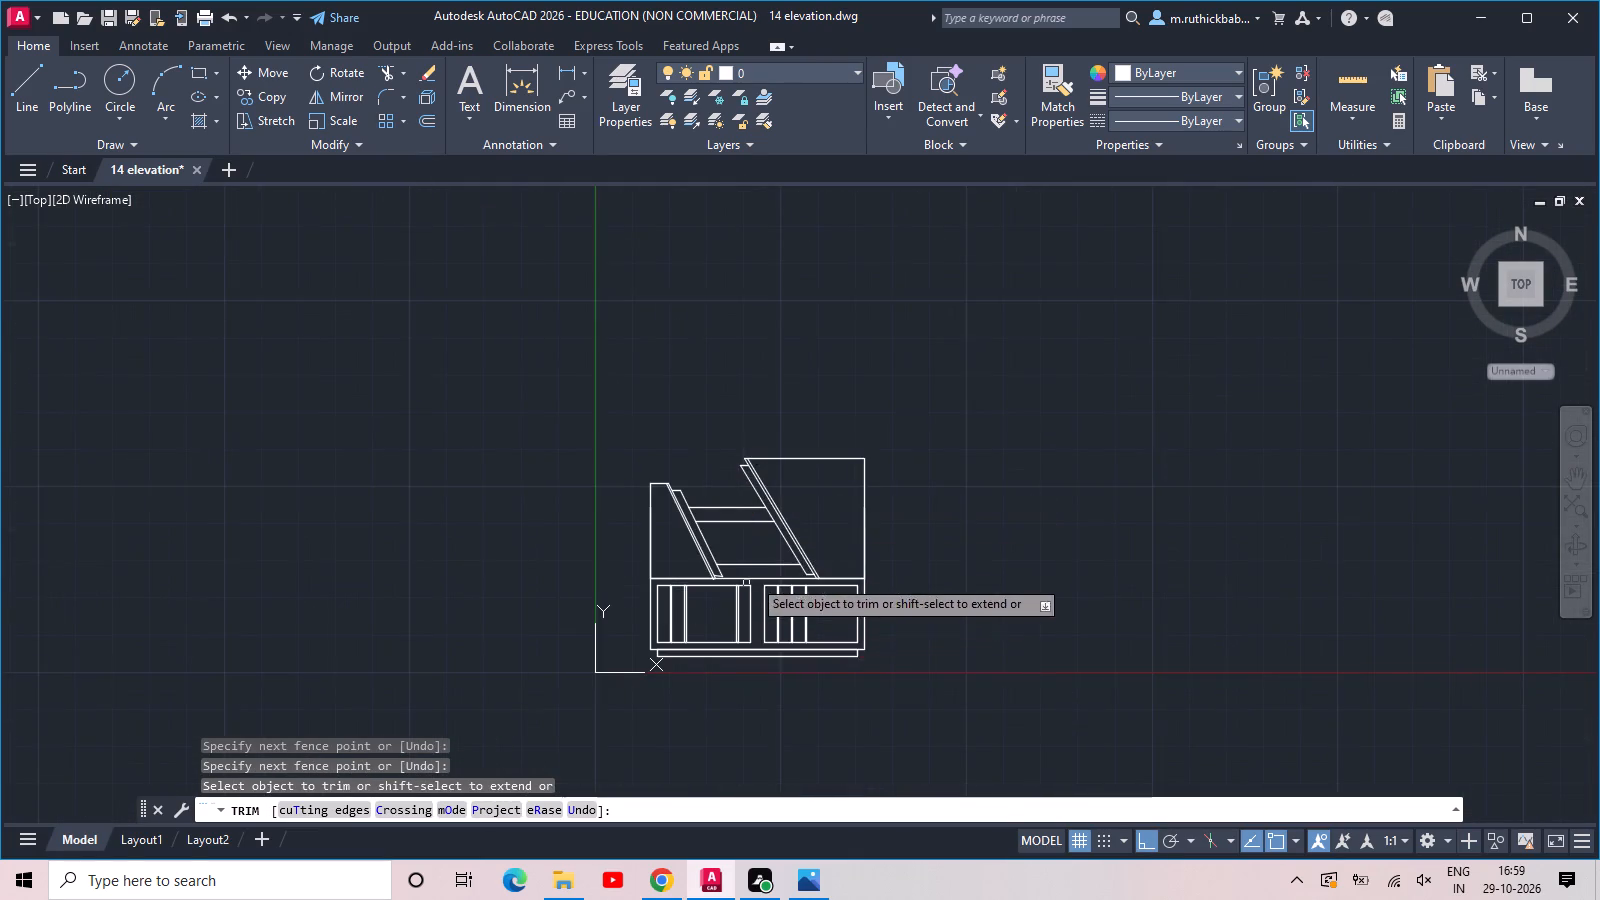
{"action": "scroll", "coordinate": [764, 549], "scroll_direction": "up", "scroll_amount": 3}
{"action": "scroll", "coordinate": [593, 639], "scroll_direction": "up", "scroll_amount": 5}
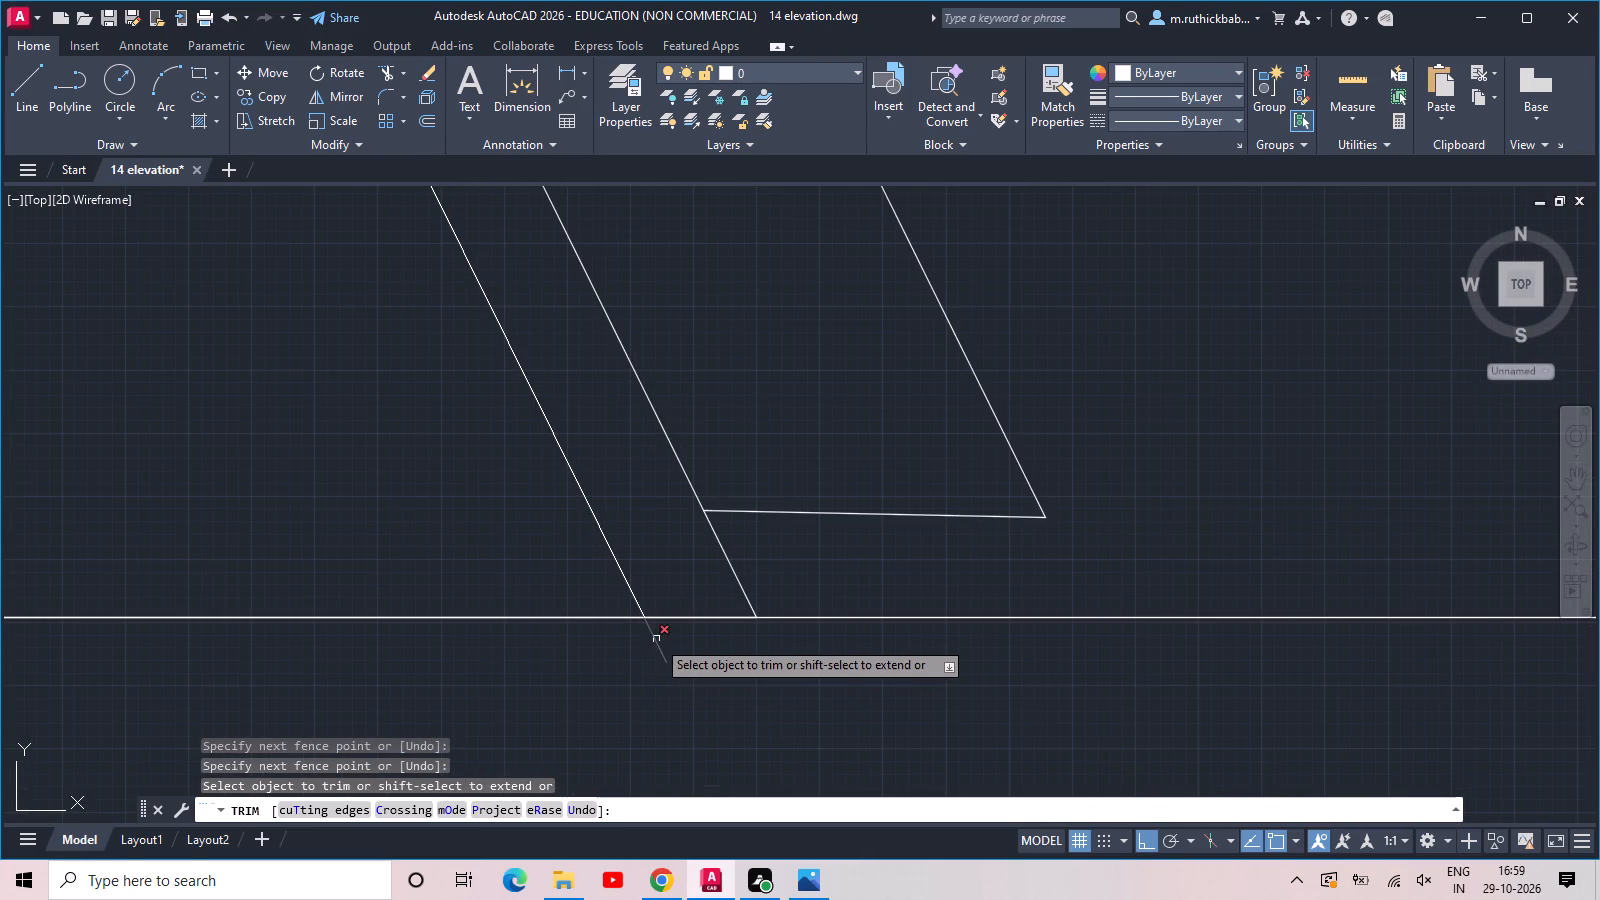
{"action": "left_click", "coordinate": [657, 638]}
{"action": "scroll", "coordinate": [657, 640], "scroll_direction": "down", "scroll_amount": 6}
{"action": "key", "text": "Escape"}
{"action": "key", "text": "Escape"}
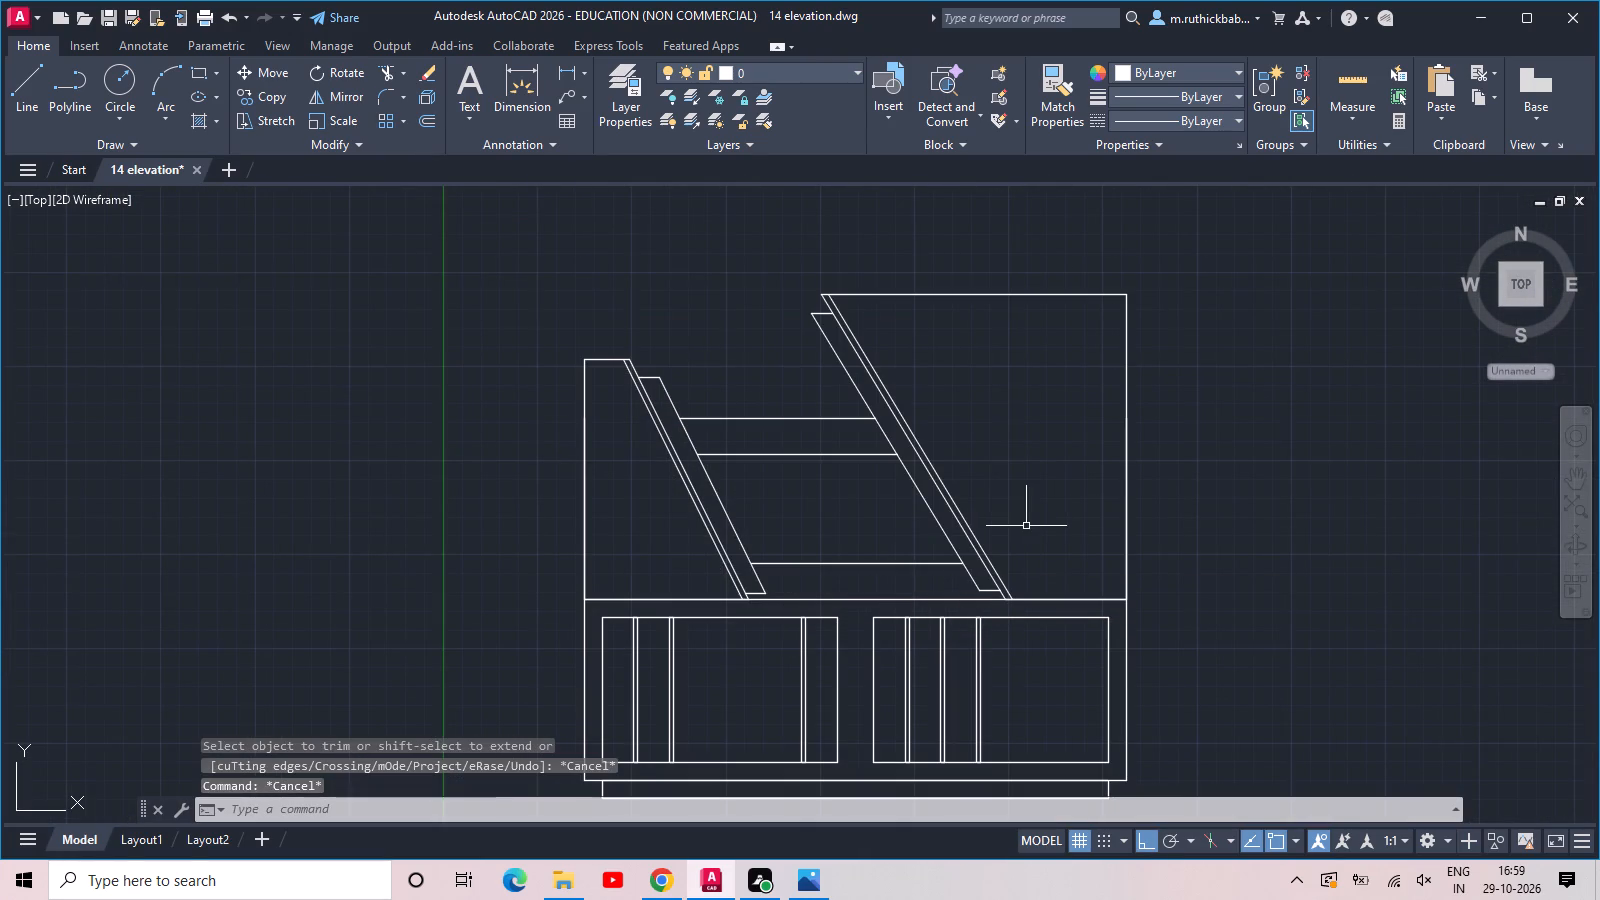
Save the drawing.
{"action": "key", "text": "ctrl+s"}
{"action": "key", "text": "ctrl+s"}
Draw a thin rectangle about 12' wide and 3" high from the right outer slanted line to the right wall edge.
{"action": "middle_click_drag", "start_coordinate": [1007, 503], "coordinate": [949, 567]}
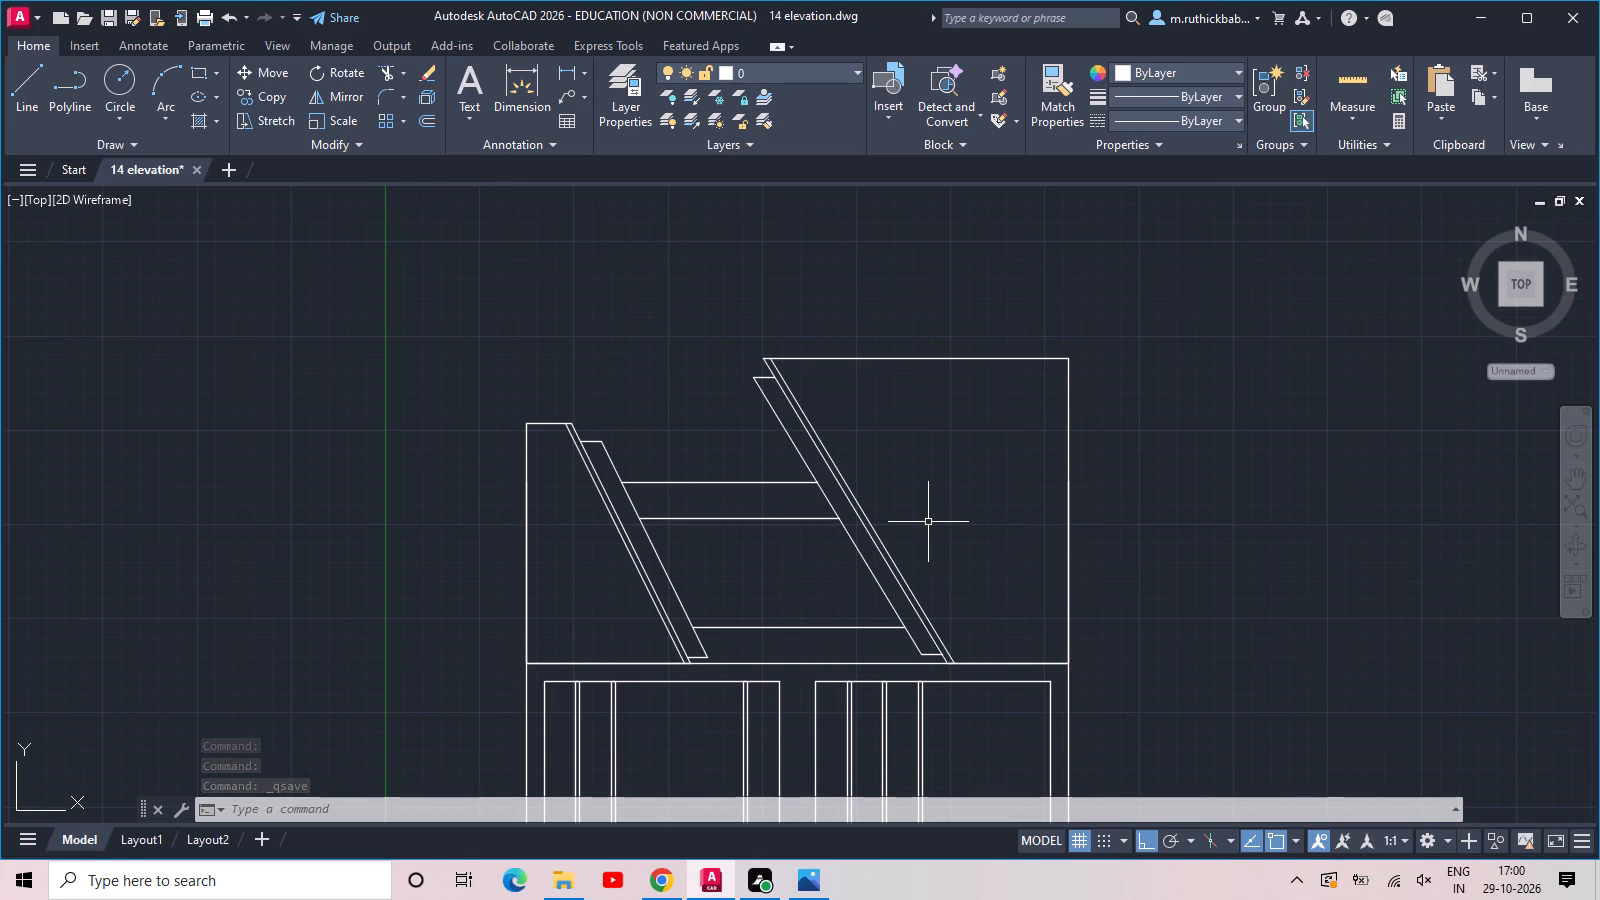
{"action": "type", "text": "rec"}
{"action": "key", "text": "space"}
{"action": "scroll", "coordinate": [849, 485], "scroll_direction": "up", "scroll_amount": 2}
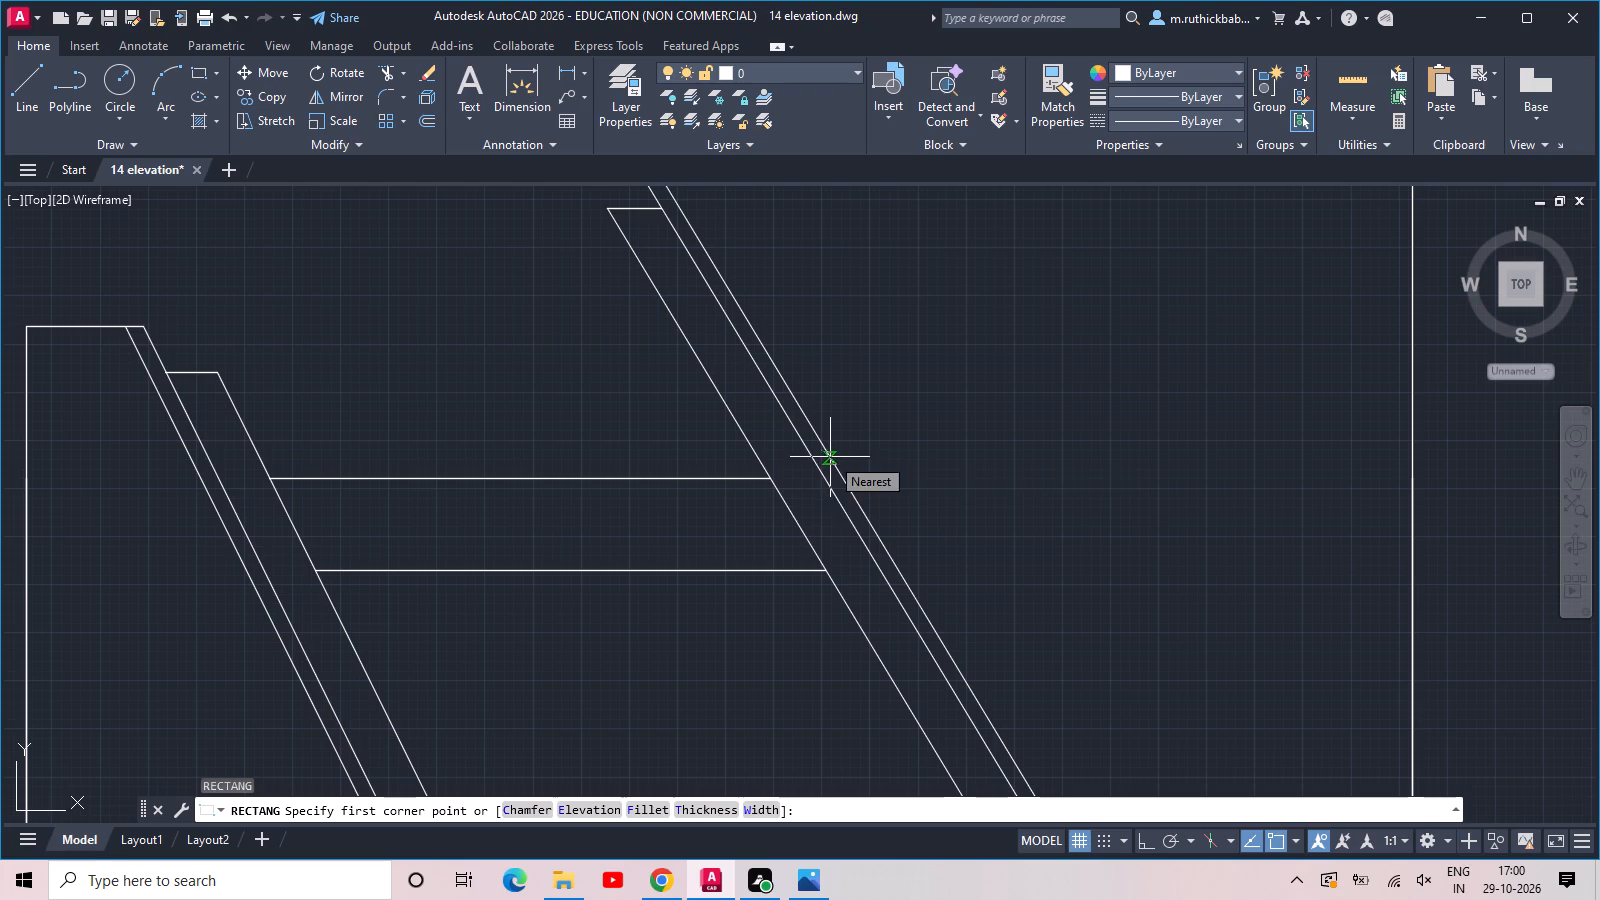
{"action": "left_click", "coordinate": [856, 495]}
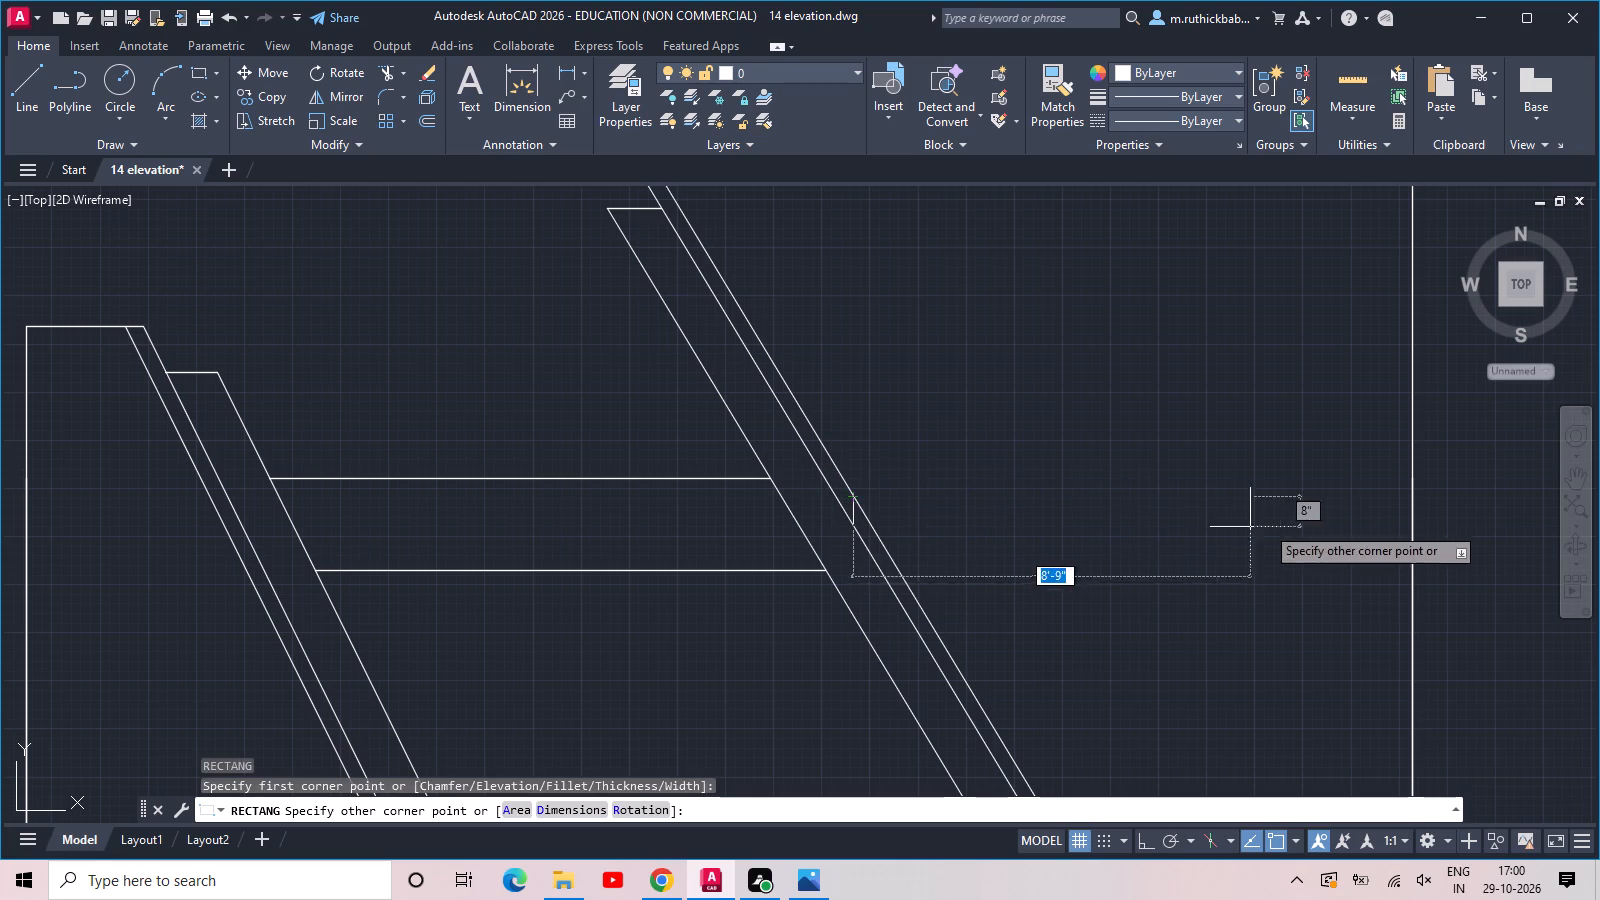
{"action": "left_click", "coordinate": [1409, 510]}
{"action": "key", "text": "Escape"}
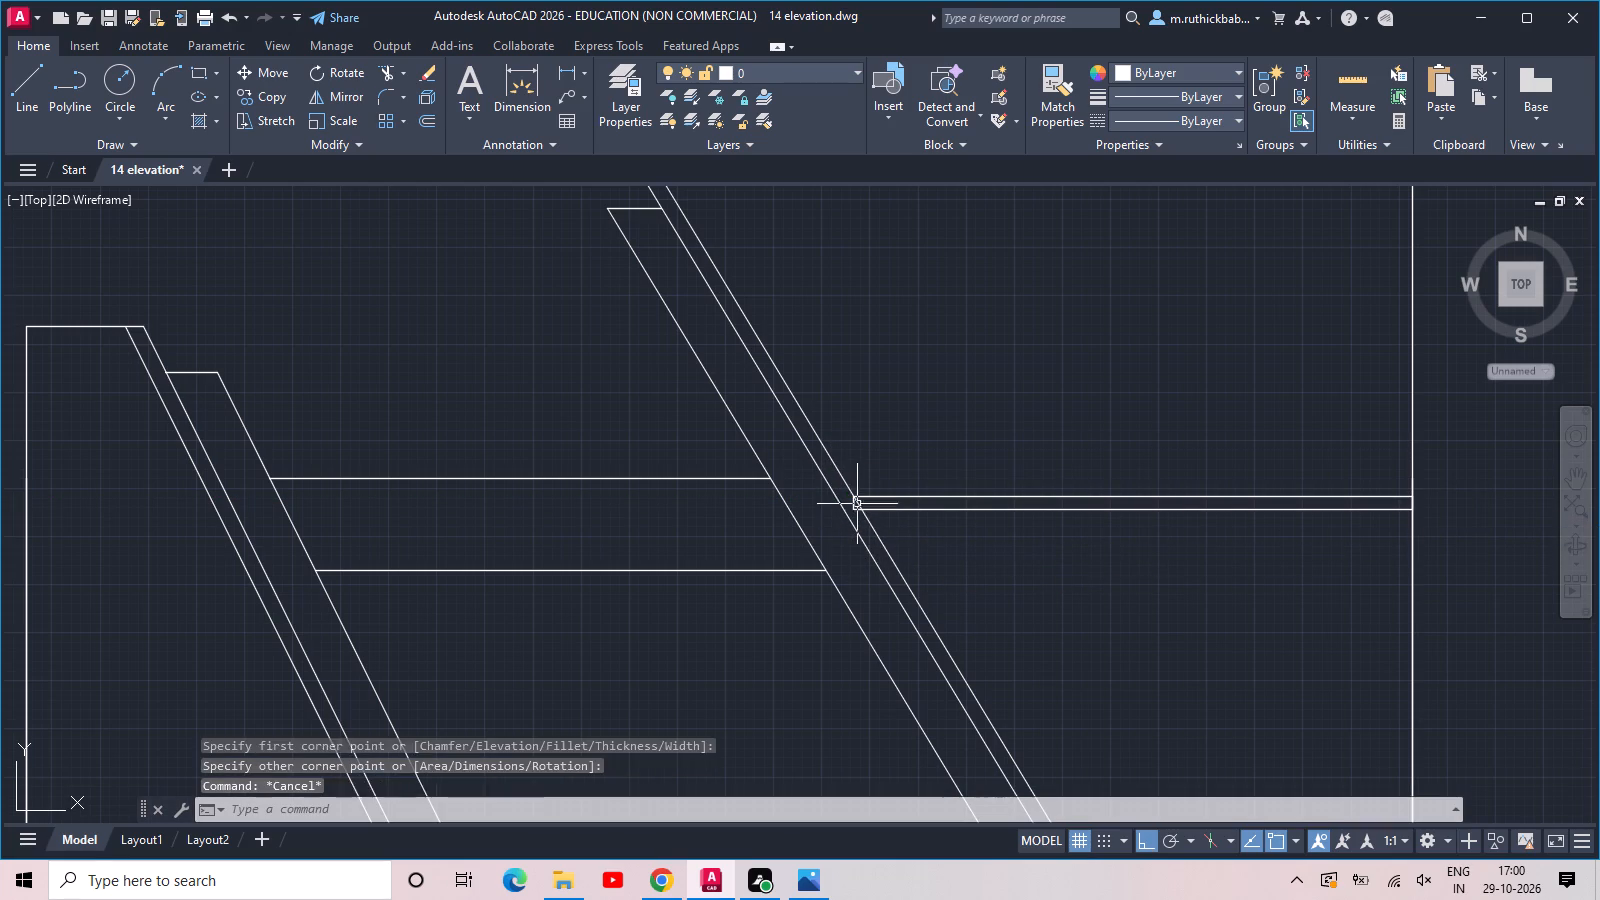
Trim the thin rectangle's left end where it projects past the outer slanted line.
{"action": "scroll", "coordinate": [856, 503], "scroll_direction": "up", "scroll_amount": 3}
{"action": "key", "text": "t"}
{"action": "key", "text": "r"}
{"action": "key", "text": "space"}
{"action": "key", "text": "space"}
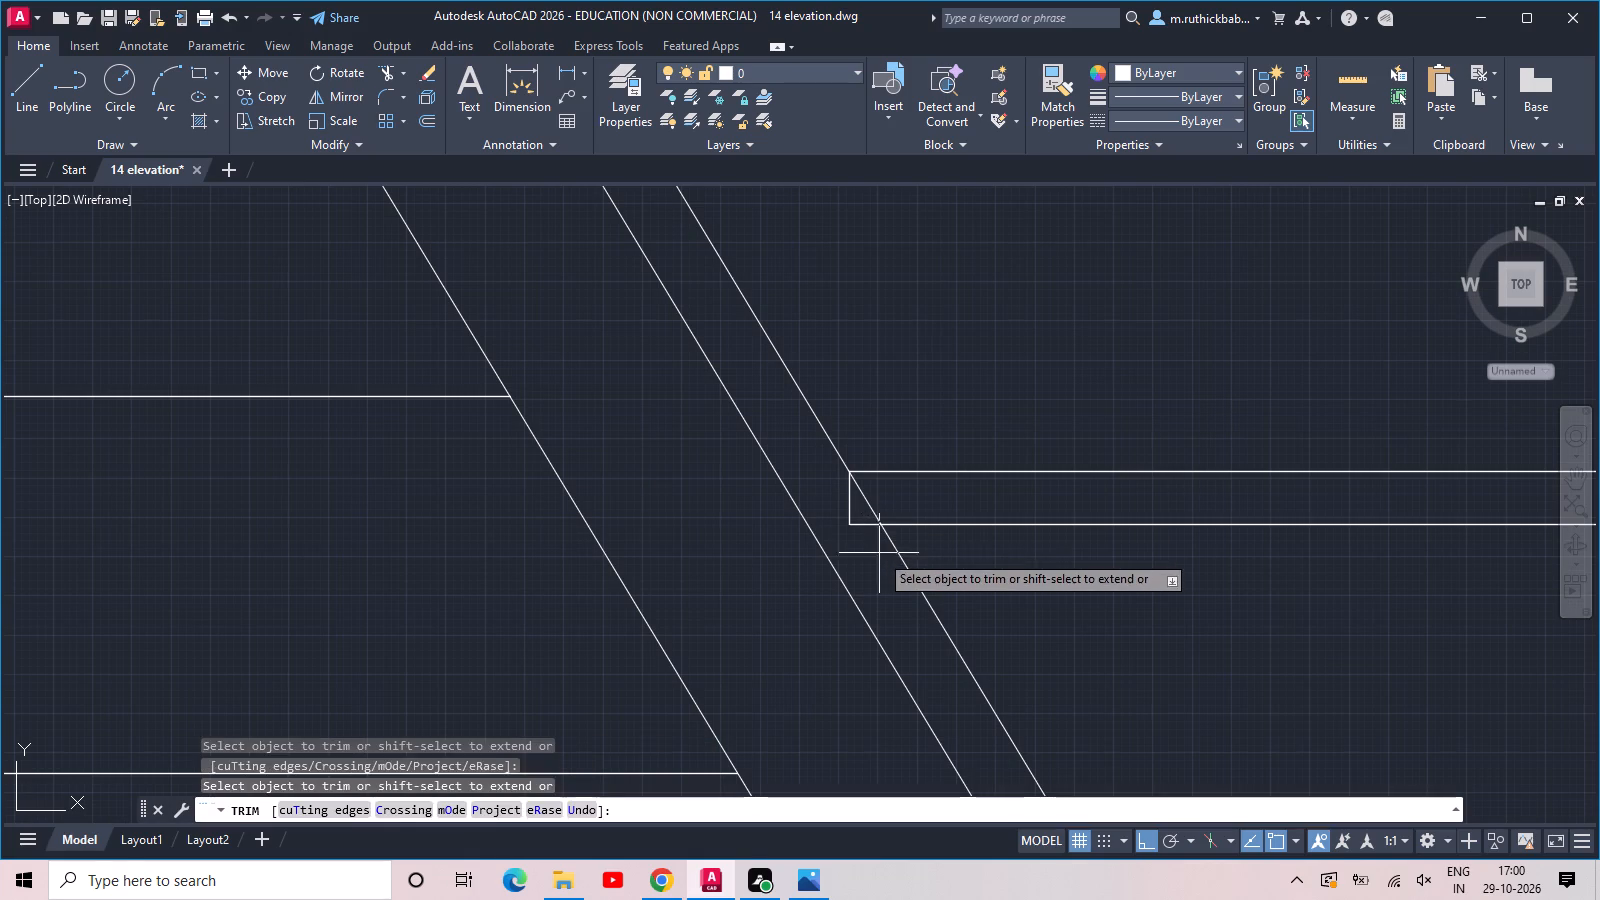
{"action": "left_click", "coordinate": [879, 553]}
{"action": "left_click", "coordinate": [839, 484]}
{"action": "scroll", "coordinate": [852, 496], "scroll_direction": "down", "scroll_amount": 1}
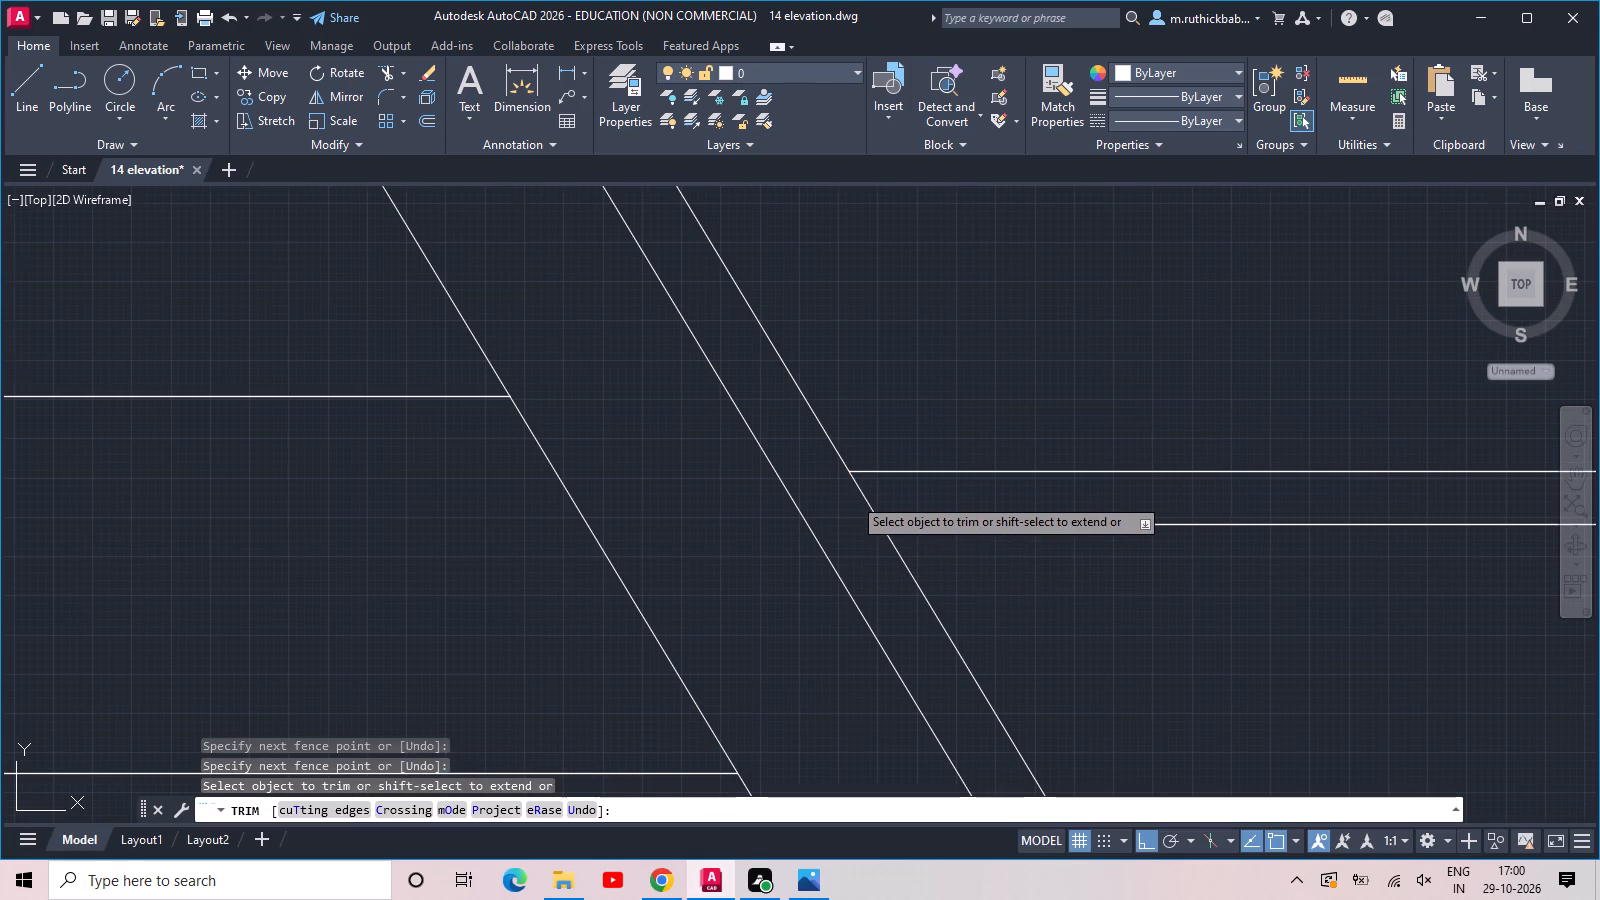
{"action": "scroll", "coordinate": [852, 496], "scroll_direction": "down", "scroll_amount": 2}
{"action": "key", "text": "Escape"}
Copy the trimmed thin band straight down the right wall edge, a short distance below the original.
{"action": "left_click_drag", "start_coordinate": [1178, 552], "coordinate": [1164, 535]}
{"action": "left_click", "coordinate": [1091, 448]}
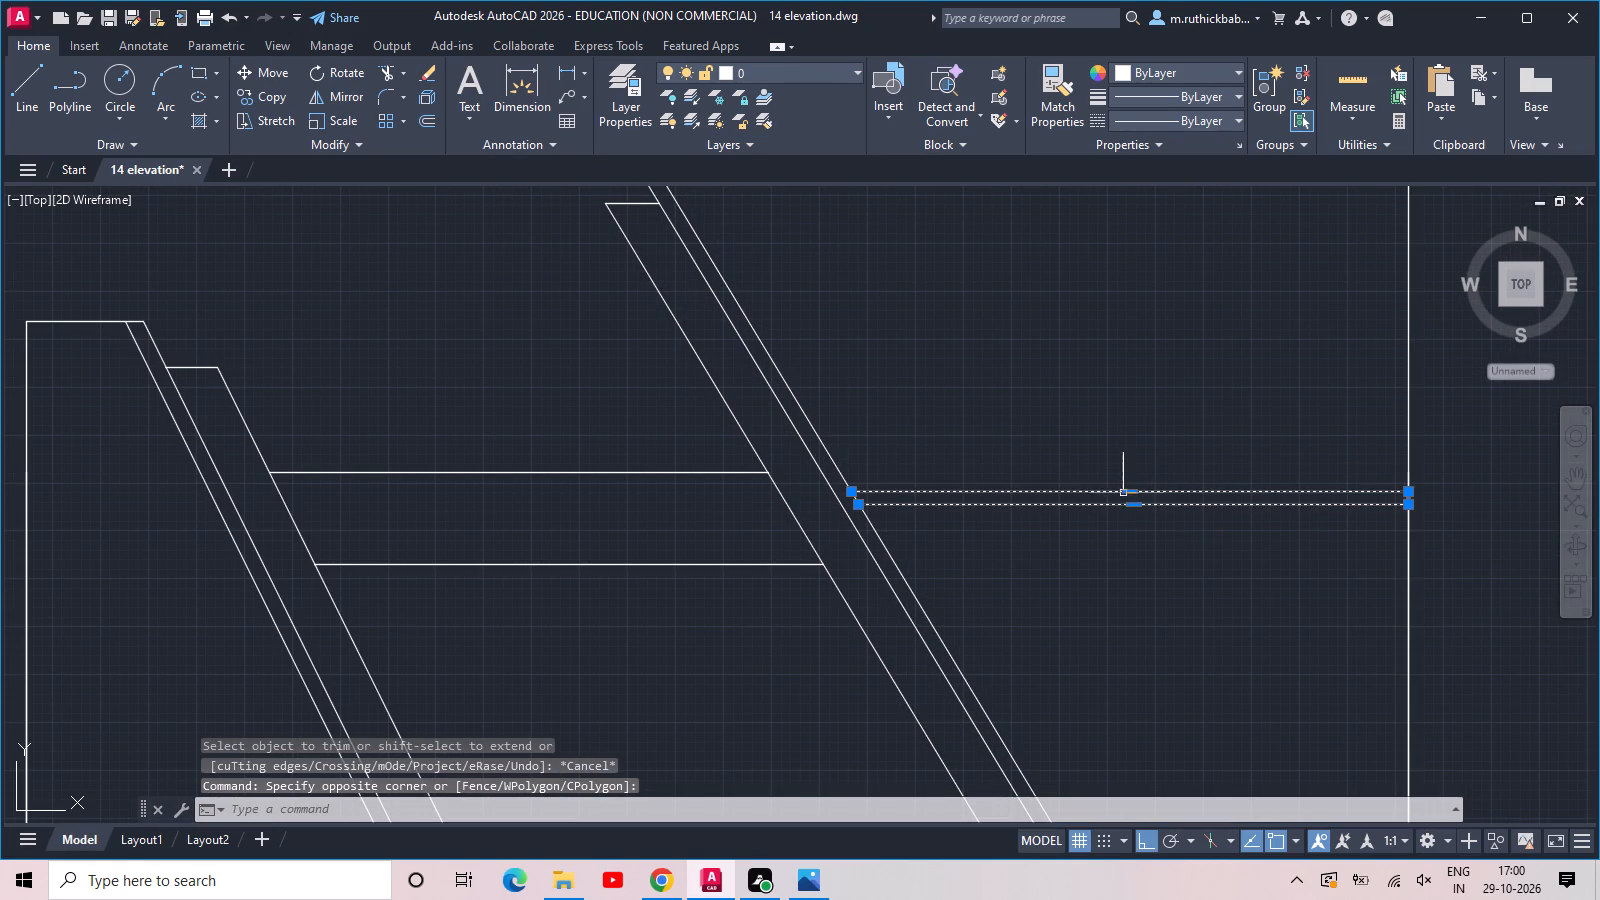
{"action": "key", "text": "c"}
{"action": "key", "text": "o"}
{"action": "key", "text": "space"}
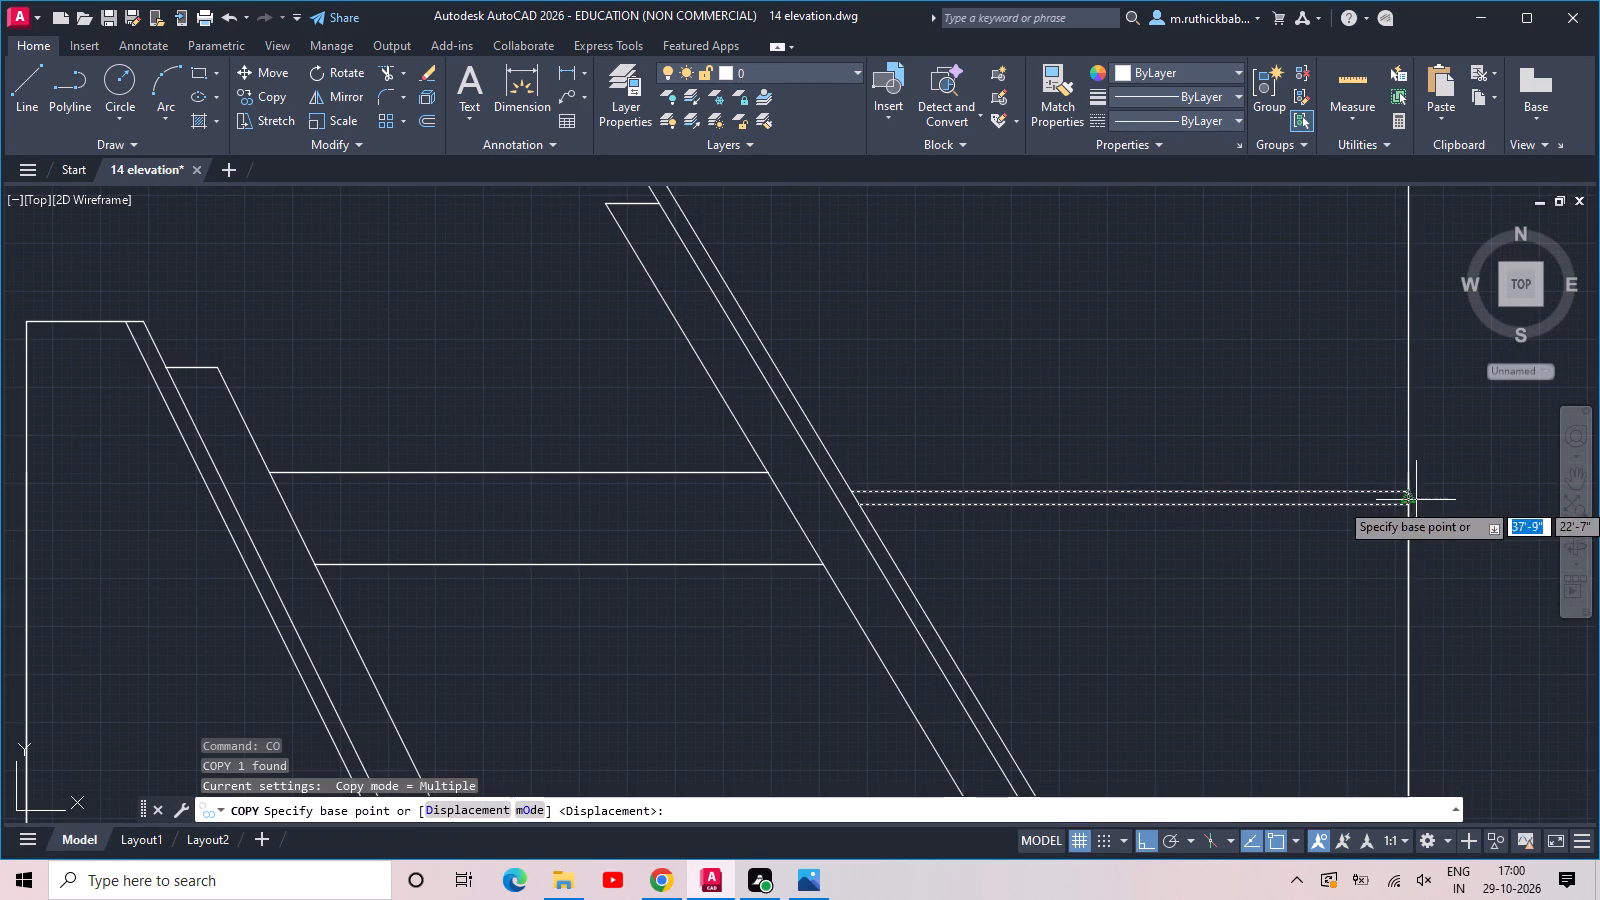
{"action": "left_click", "coordinate": [1405, 490]}
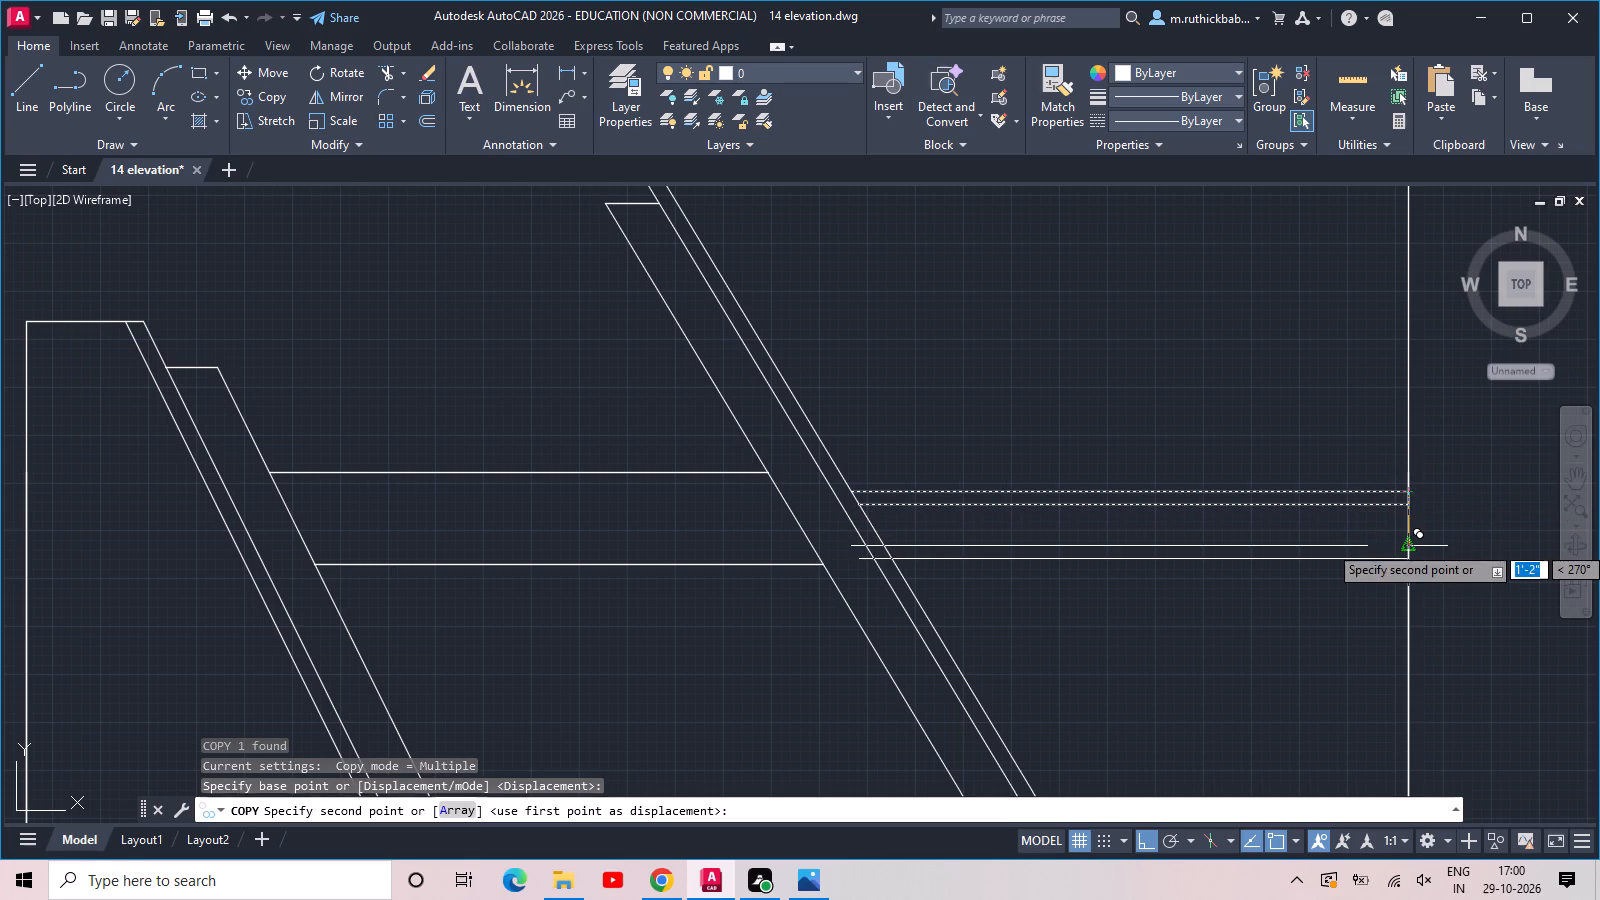
{"action": "left_click", "coordinate": [1410, 531]}
{"action": "key", "text": "Escape"}
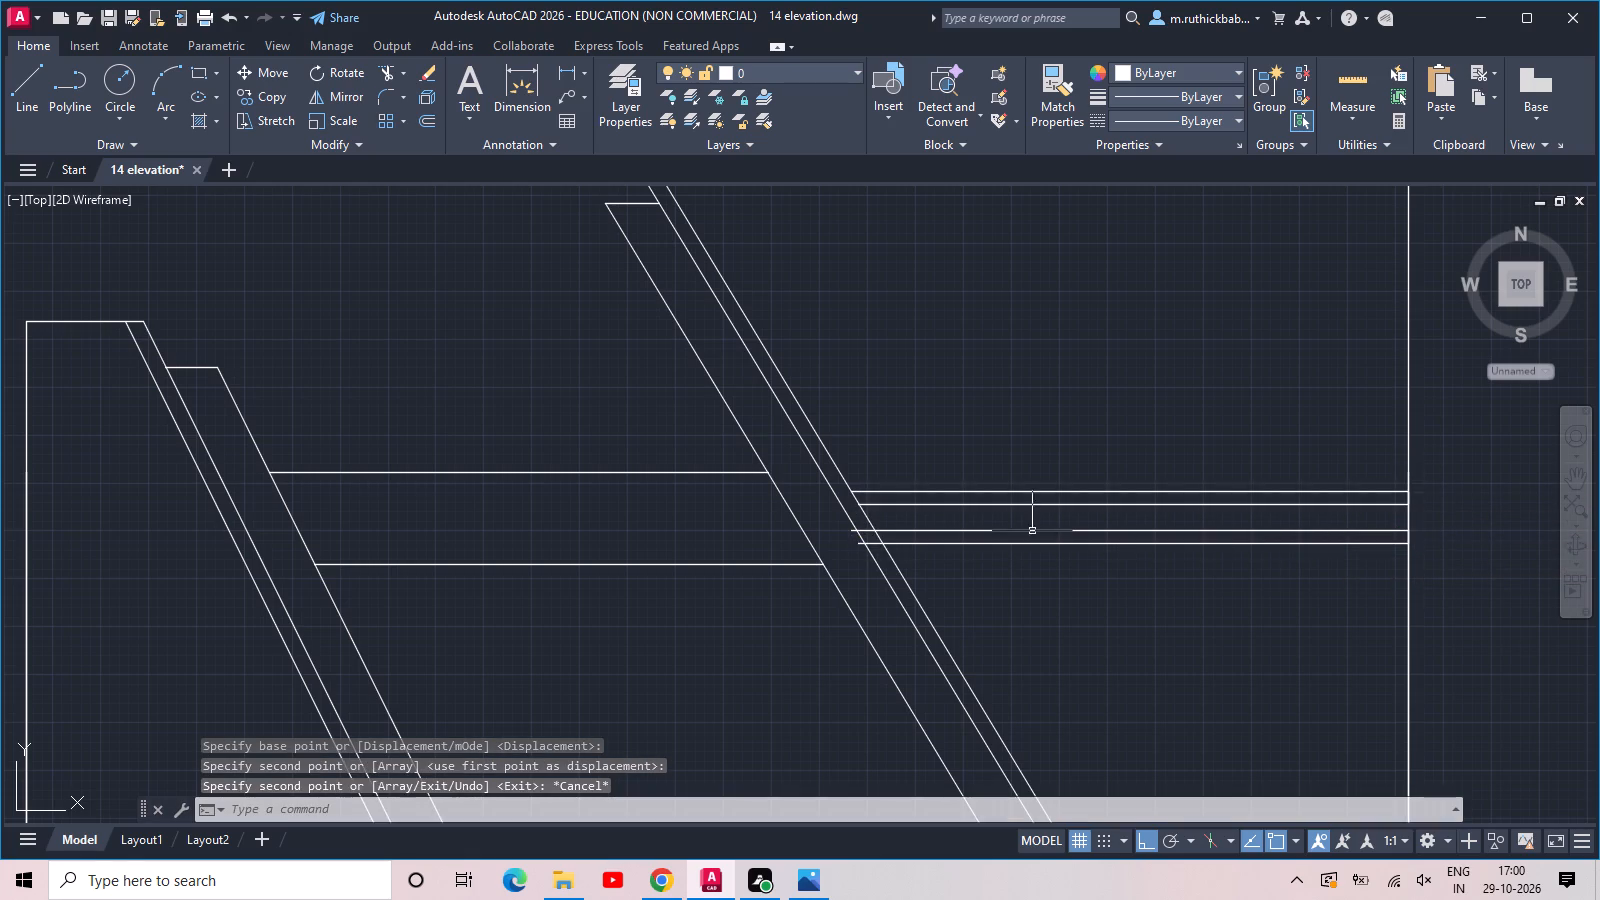
Trim the copied band's two lines between the right strip's outer pair of slanted lines.
{"action": "scroll", "coordinate": [938, 531], "scroll_direction": "up", "scroll_amount": 3}
{"action": "type", "text": "tr"}
{"action": "key", "text": "space"}
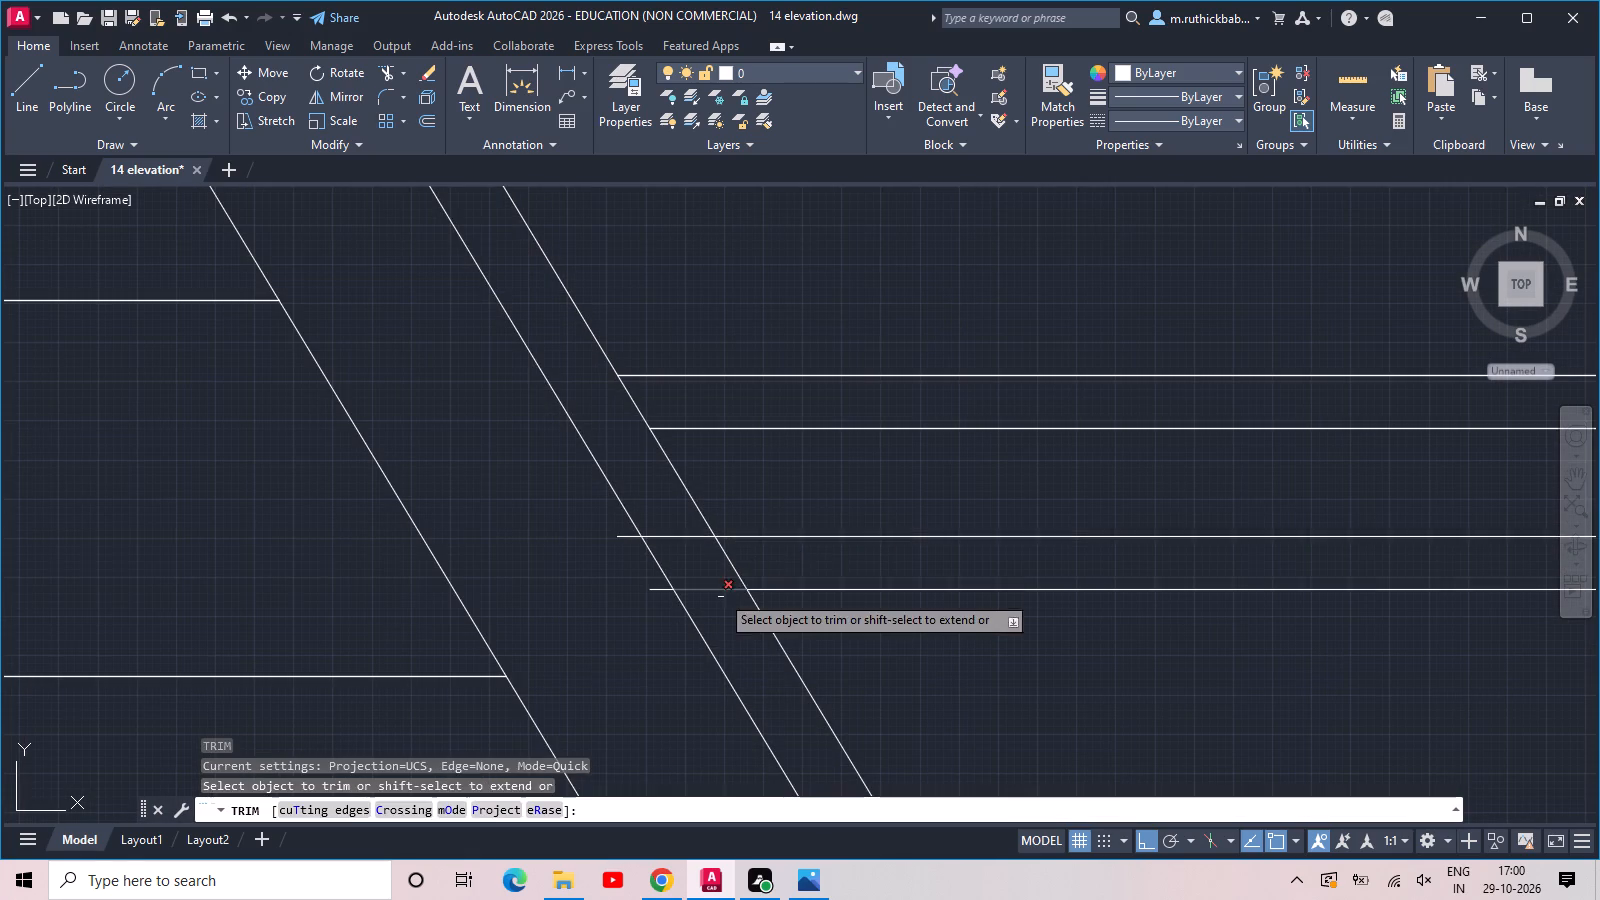
{"action": "left_click_drag", "start_coordinate": [727, 619], "coordinate": [719, 574]}
{"action": "left_click", "coordinate": [678, 517]}
{"action": "left_click", "coordinate": [695, 572]}
{"action": "key", "text": "Escape"}
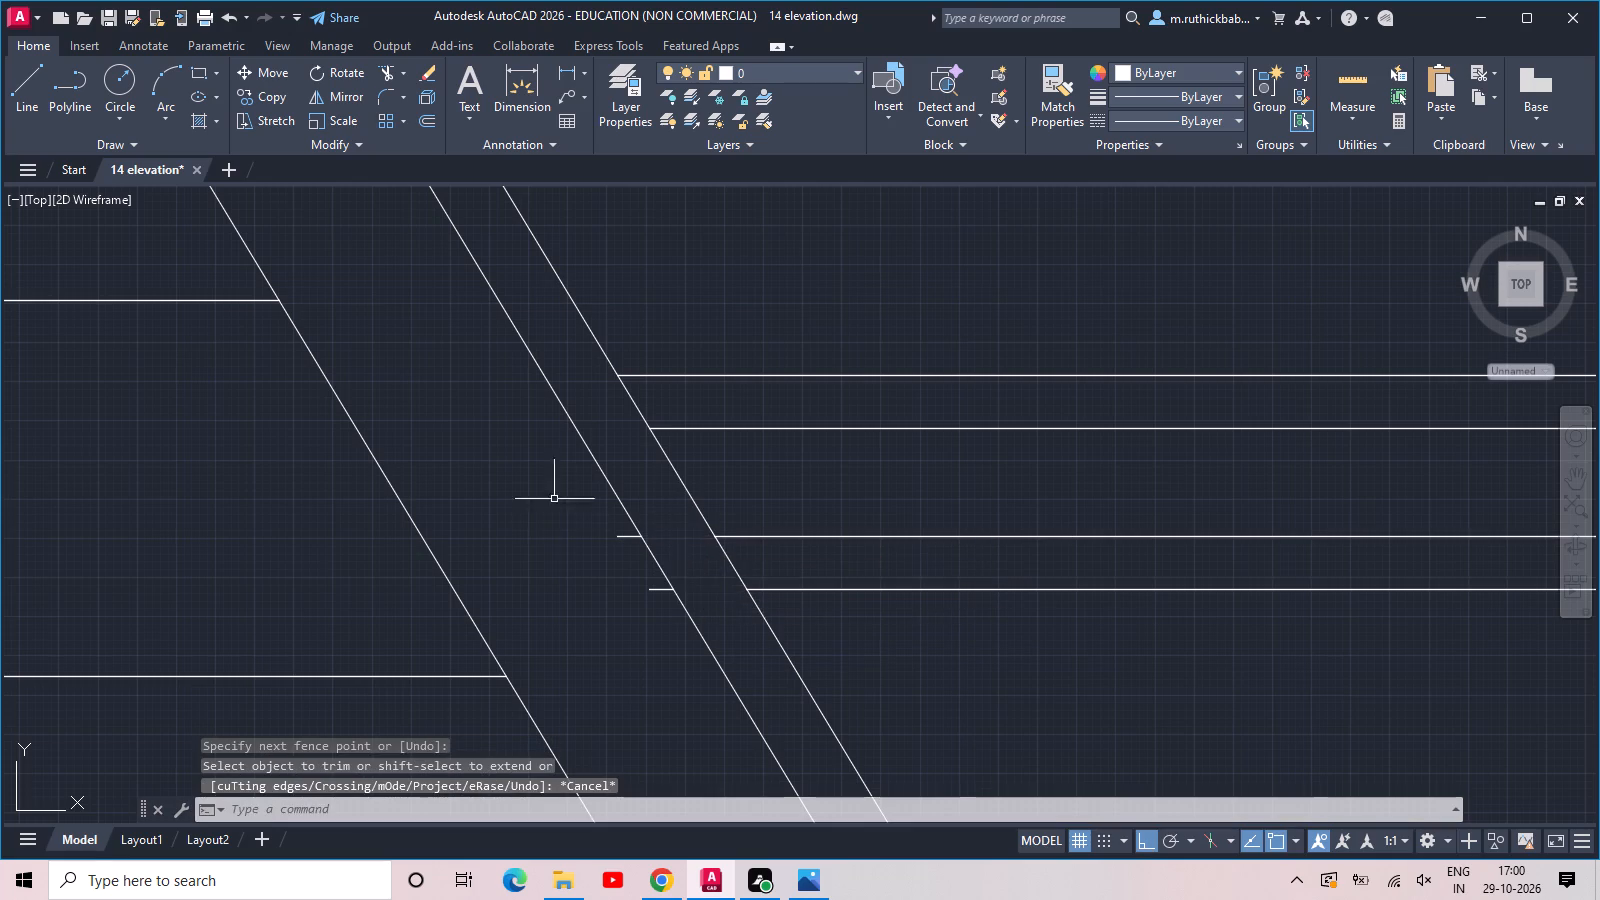
Delete the two leftover line stubs of the copied band inside the right slanted strip.
{"action": "left_click_drag", "start_coordinate": [554, 493], "coordinate": [582, 522]}
{"action": "left_click", "coordinate": [702, 643]}
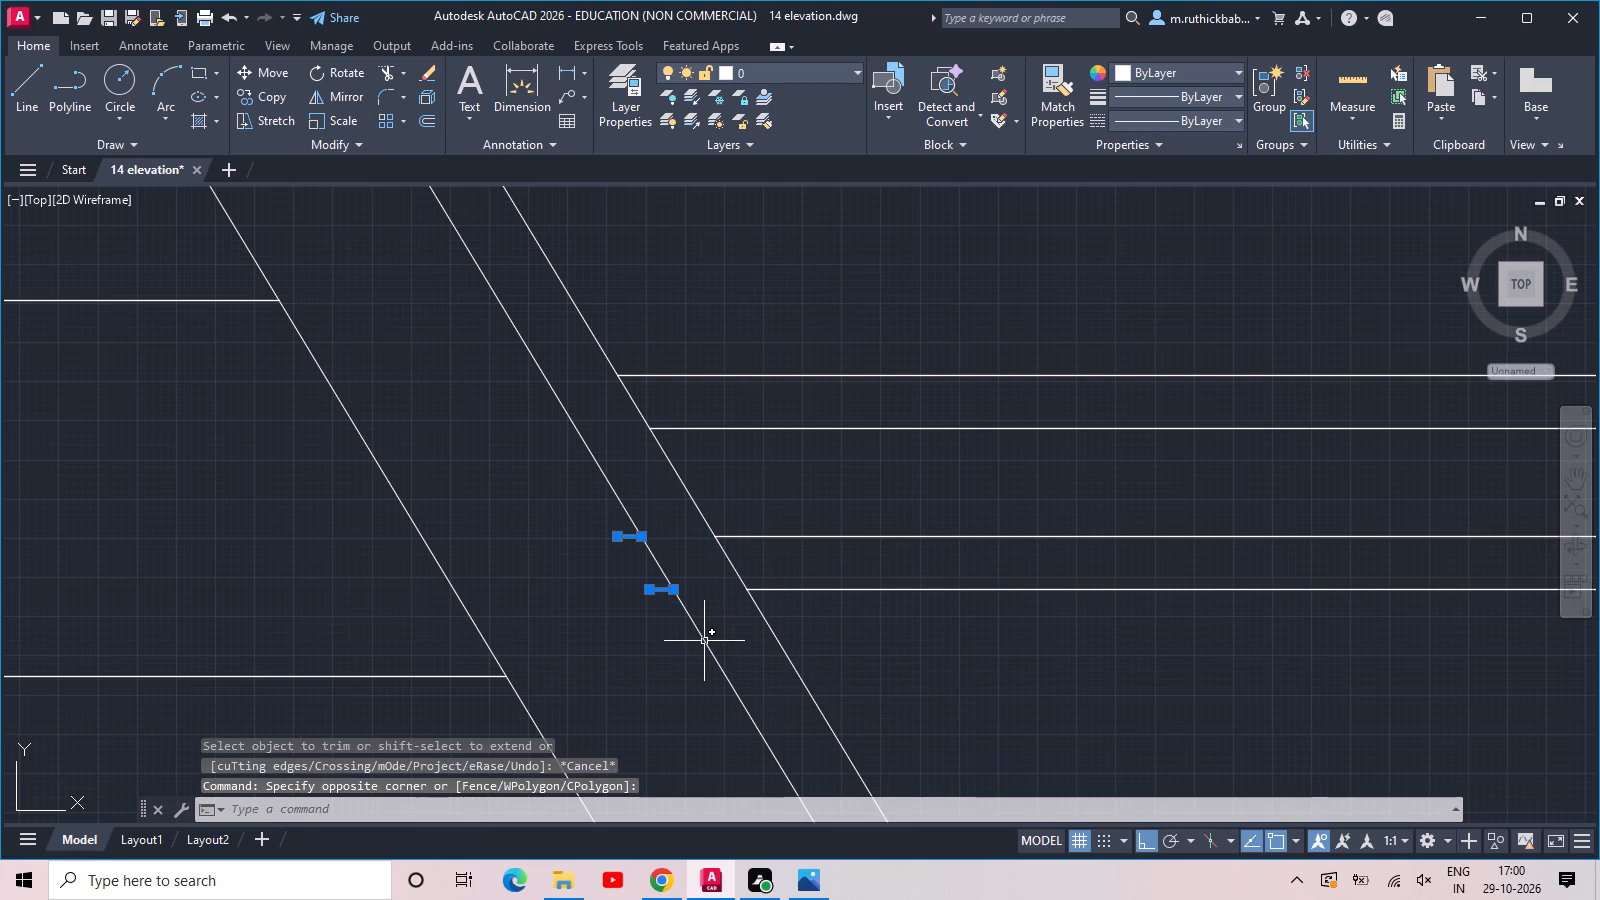
{"action": "key", "text": "Delete"}
{"action": "key", "text": "Delete"}
{"action": "key", "text": "Escape"}
{"action": "key", "text": "Escape"}
{"action": "scroll", "coordinate": [746, 608], "scroll_direction": "down", "scroll_amount": 3}
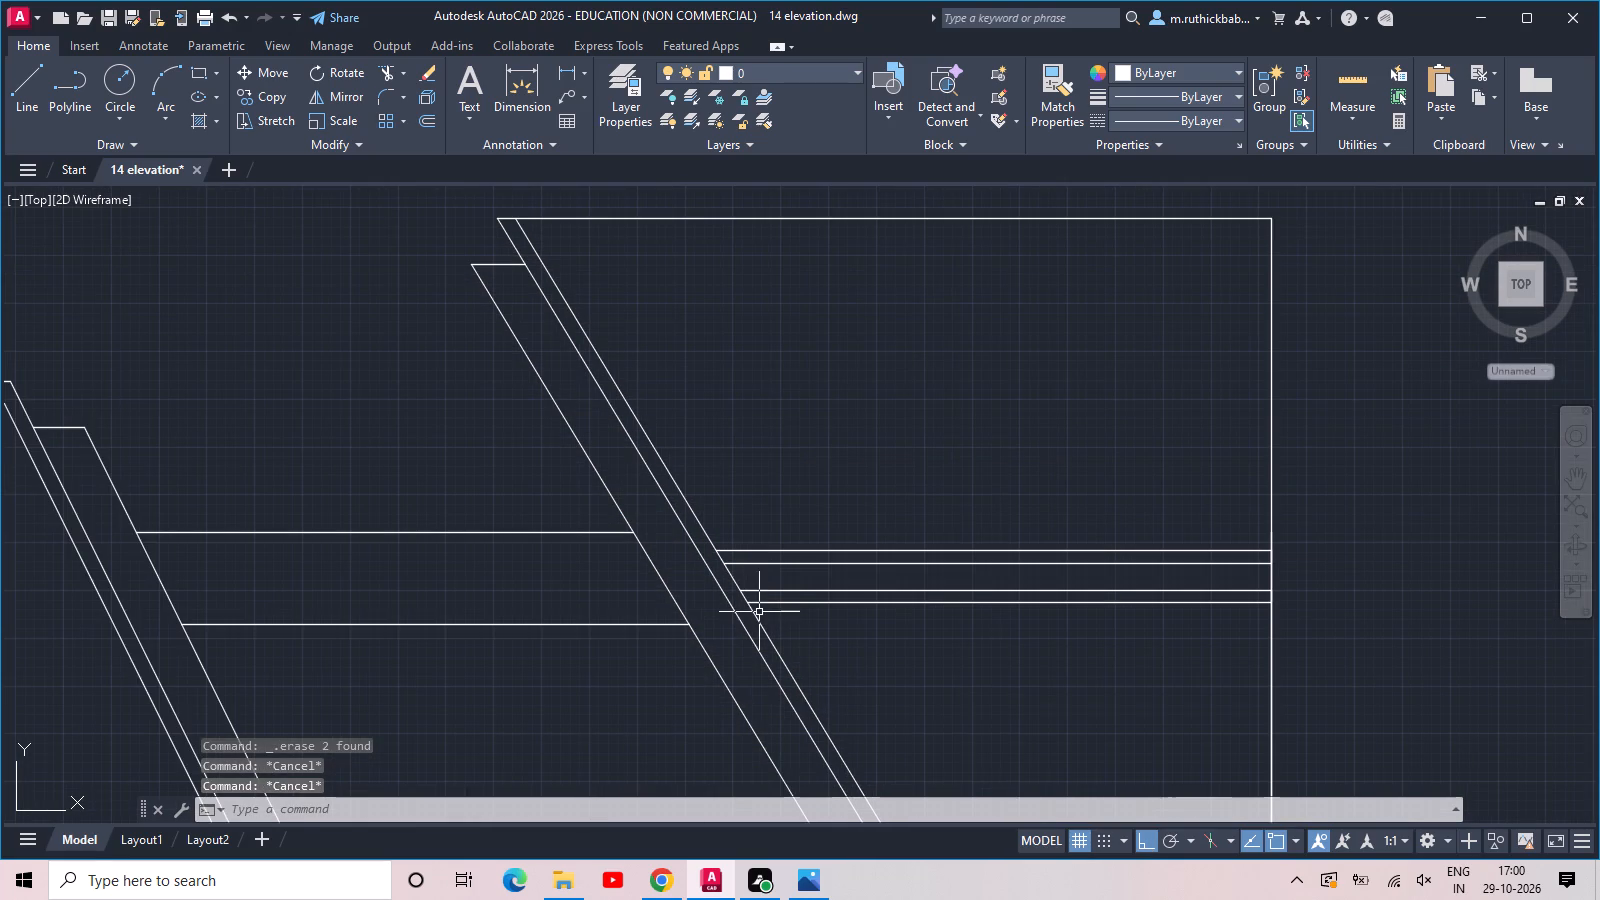
Save the drawing.
{"action": "key", "text": "ctrl+s"}
{"action": "key", "text": "ctrl+s"}
Draw a thin rectangle about 3" high between the inner slanted lines, above the upper horizontal line.
{"action": "scroll", "coordinate": [759, 612], "scroll_direction": "down", "scroll_amount": 2}
{"action": "middle_click_drag", "start_coordinate": [760, 609], "coordinate": [898, 509]}
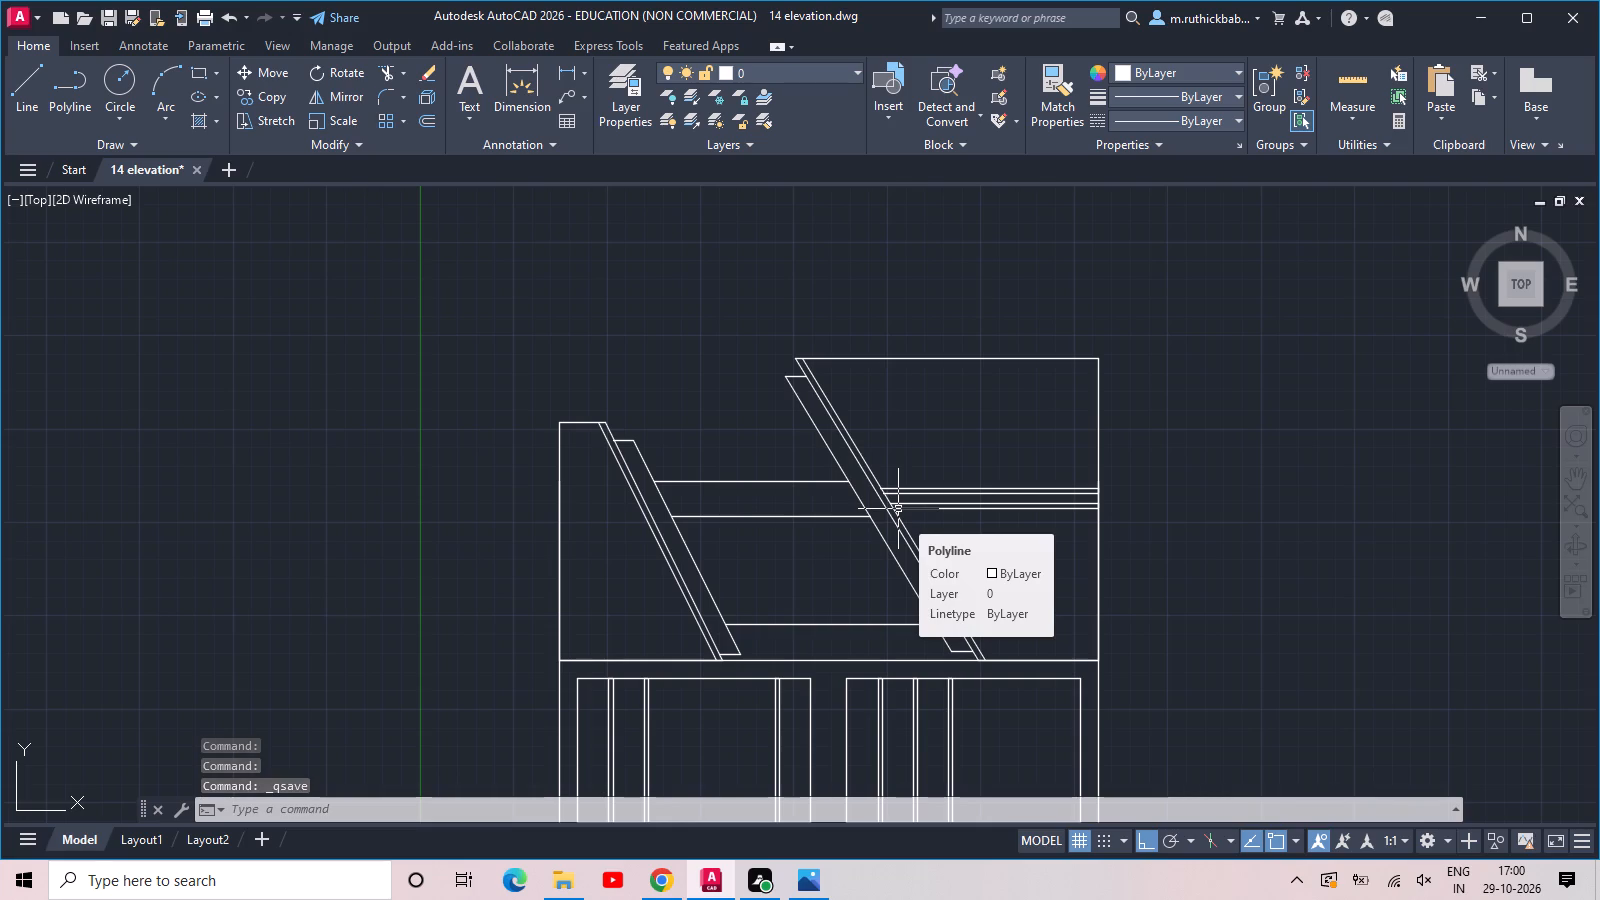
{"action": "scroll", "coordinate": [672, 459], "scroll_direction": "up", "scroll_amount": 2}
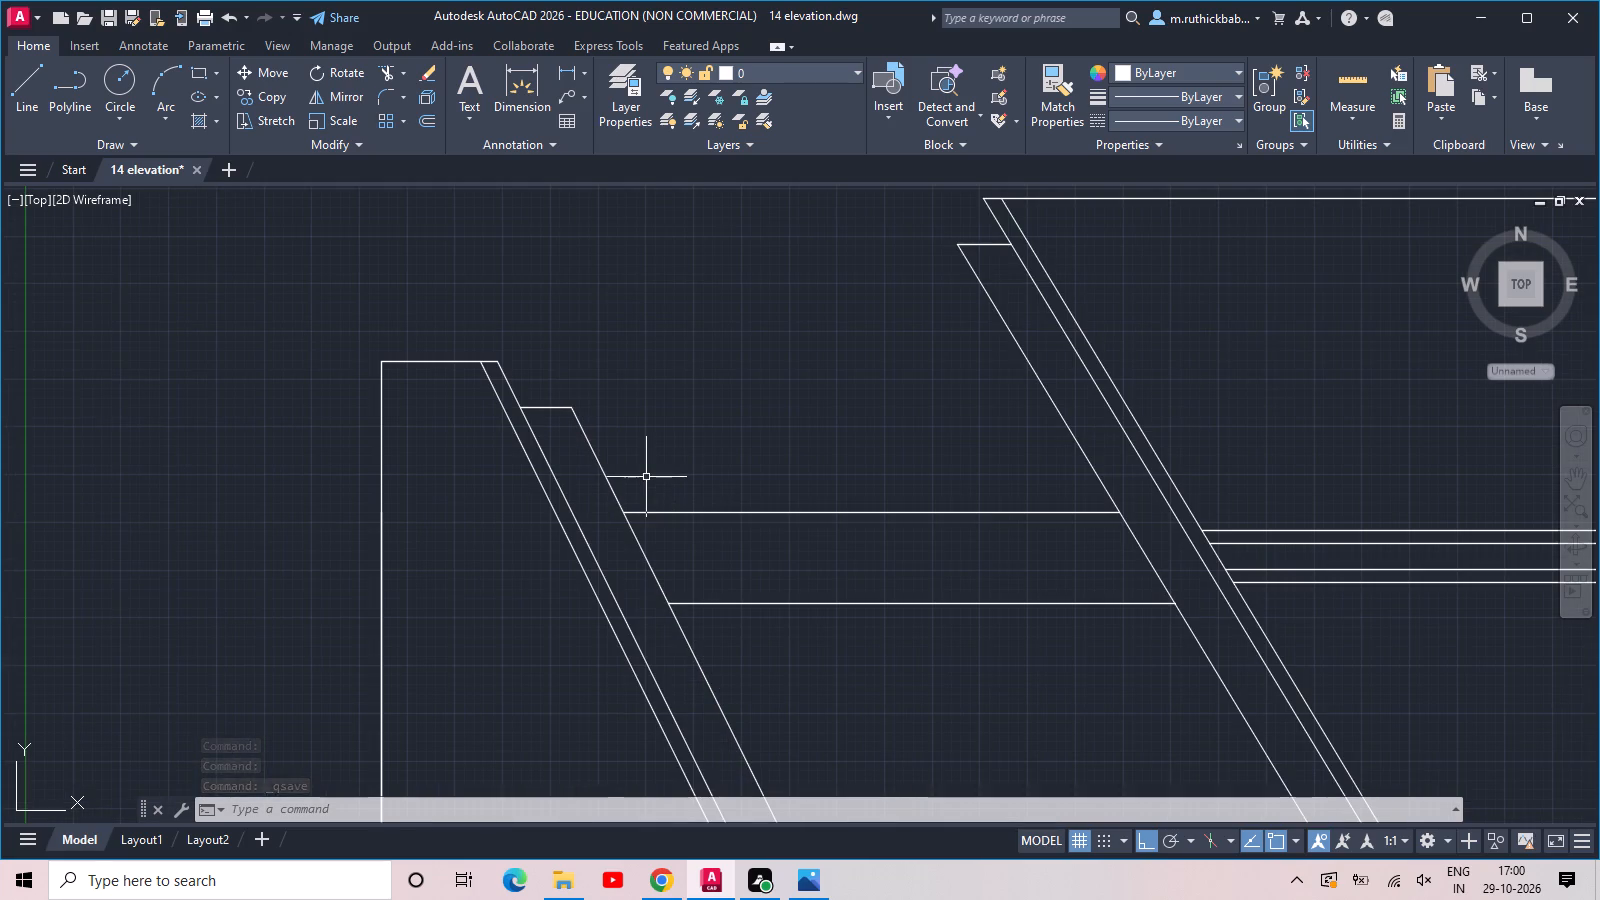
{"action": "type", "text": "rec"}
{"action": "key", "text": "space"}
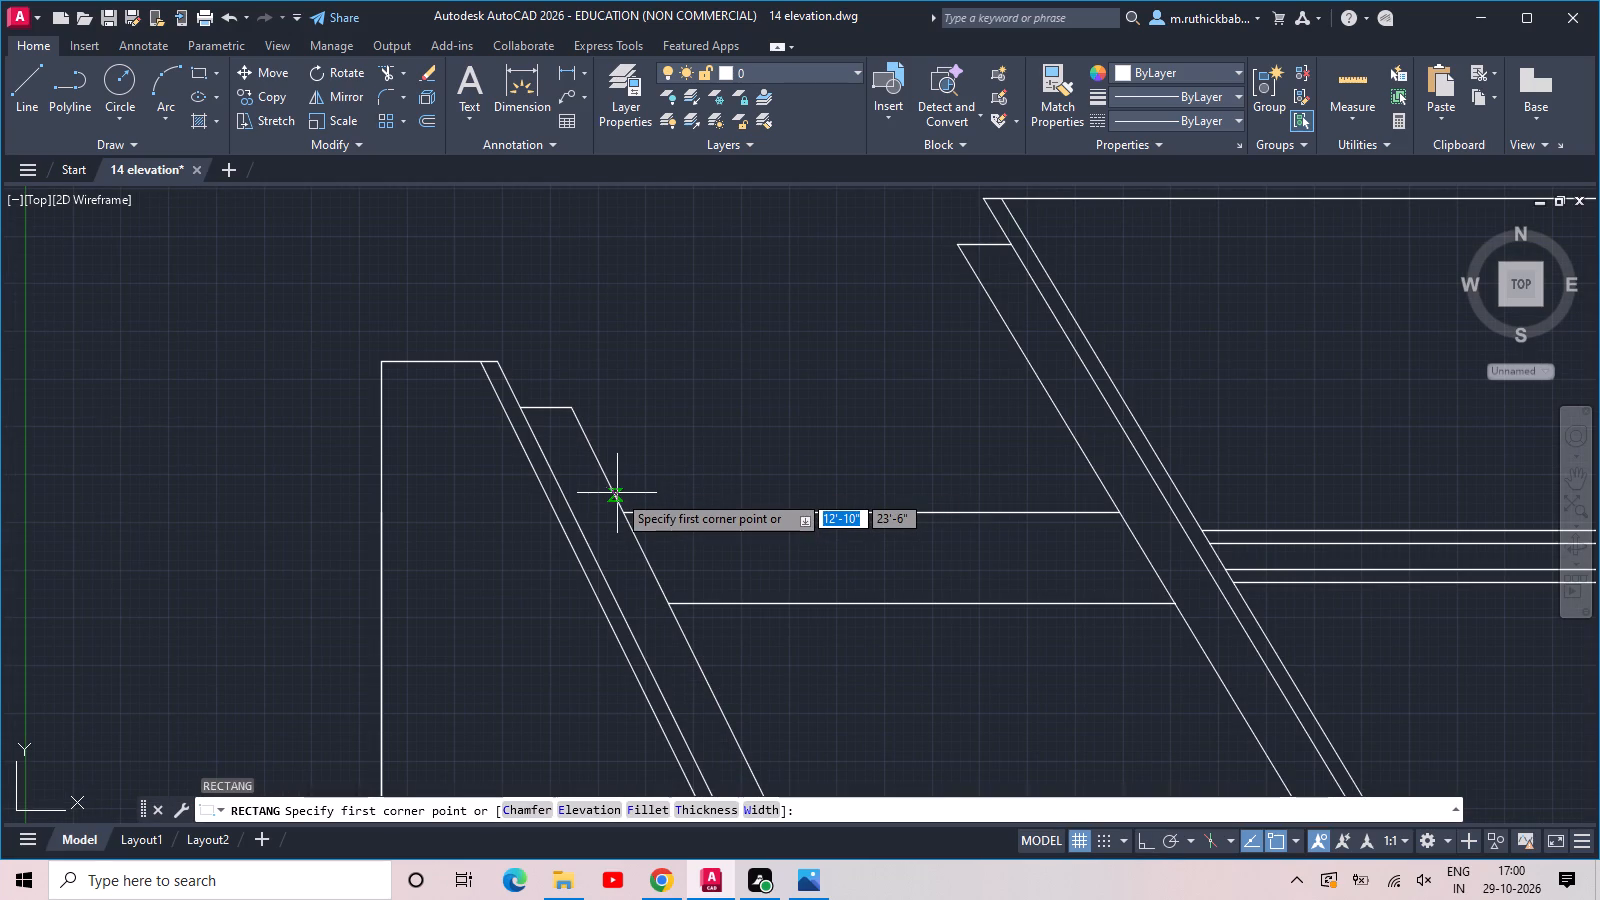
{"action": "left_click", "coordinate": [584, 433]}
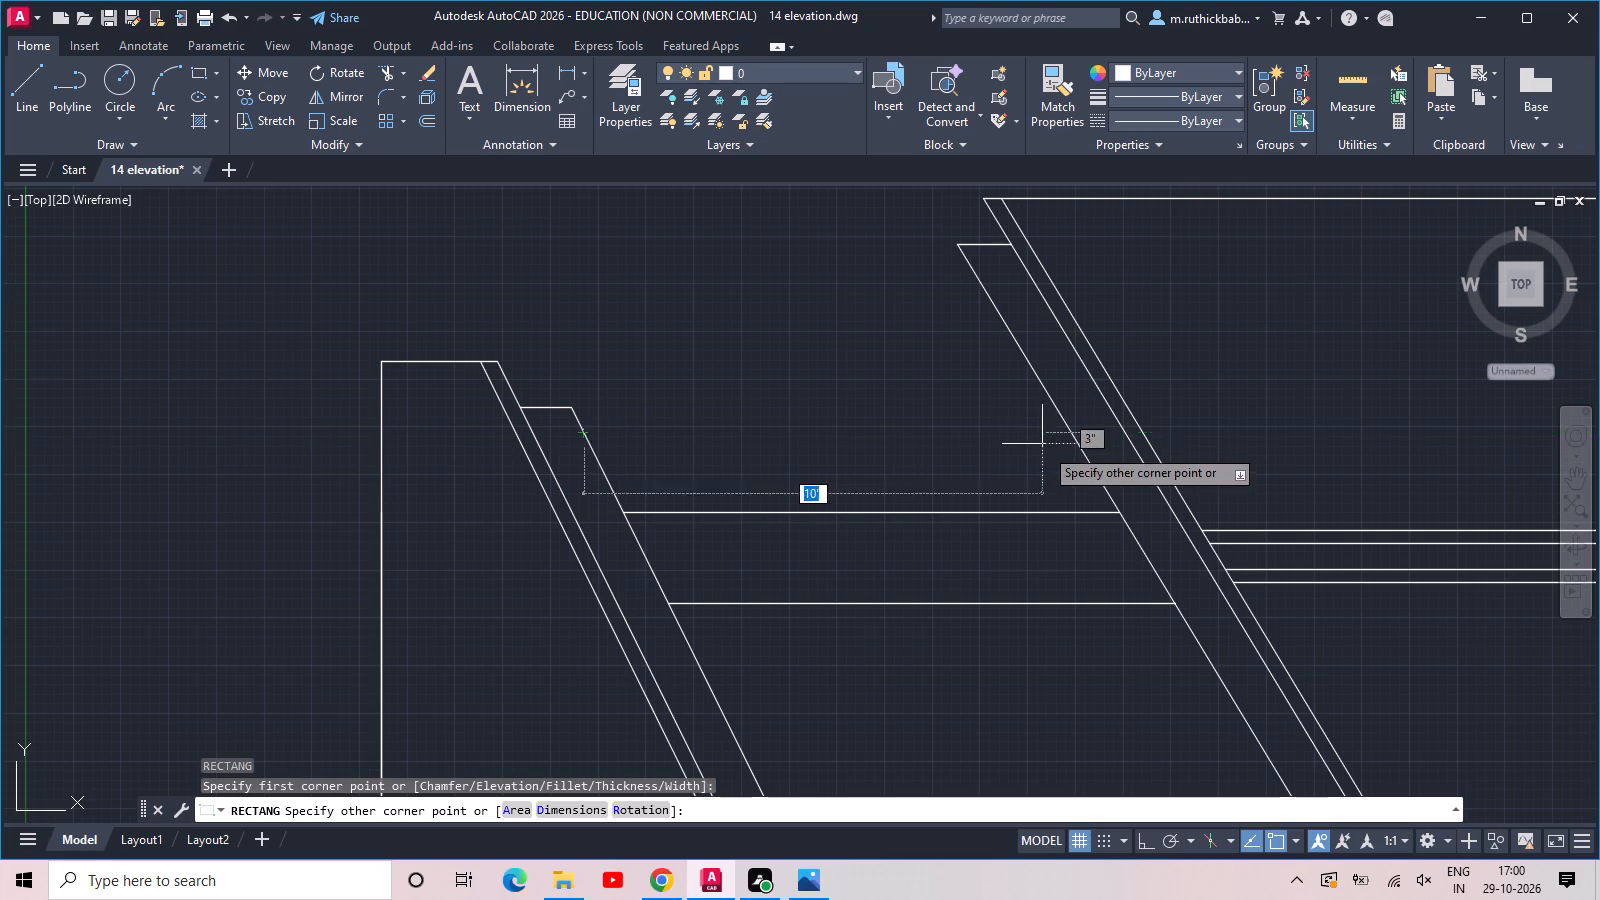
{"action": "left_click", "coordinate": [1077, 443]}
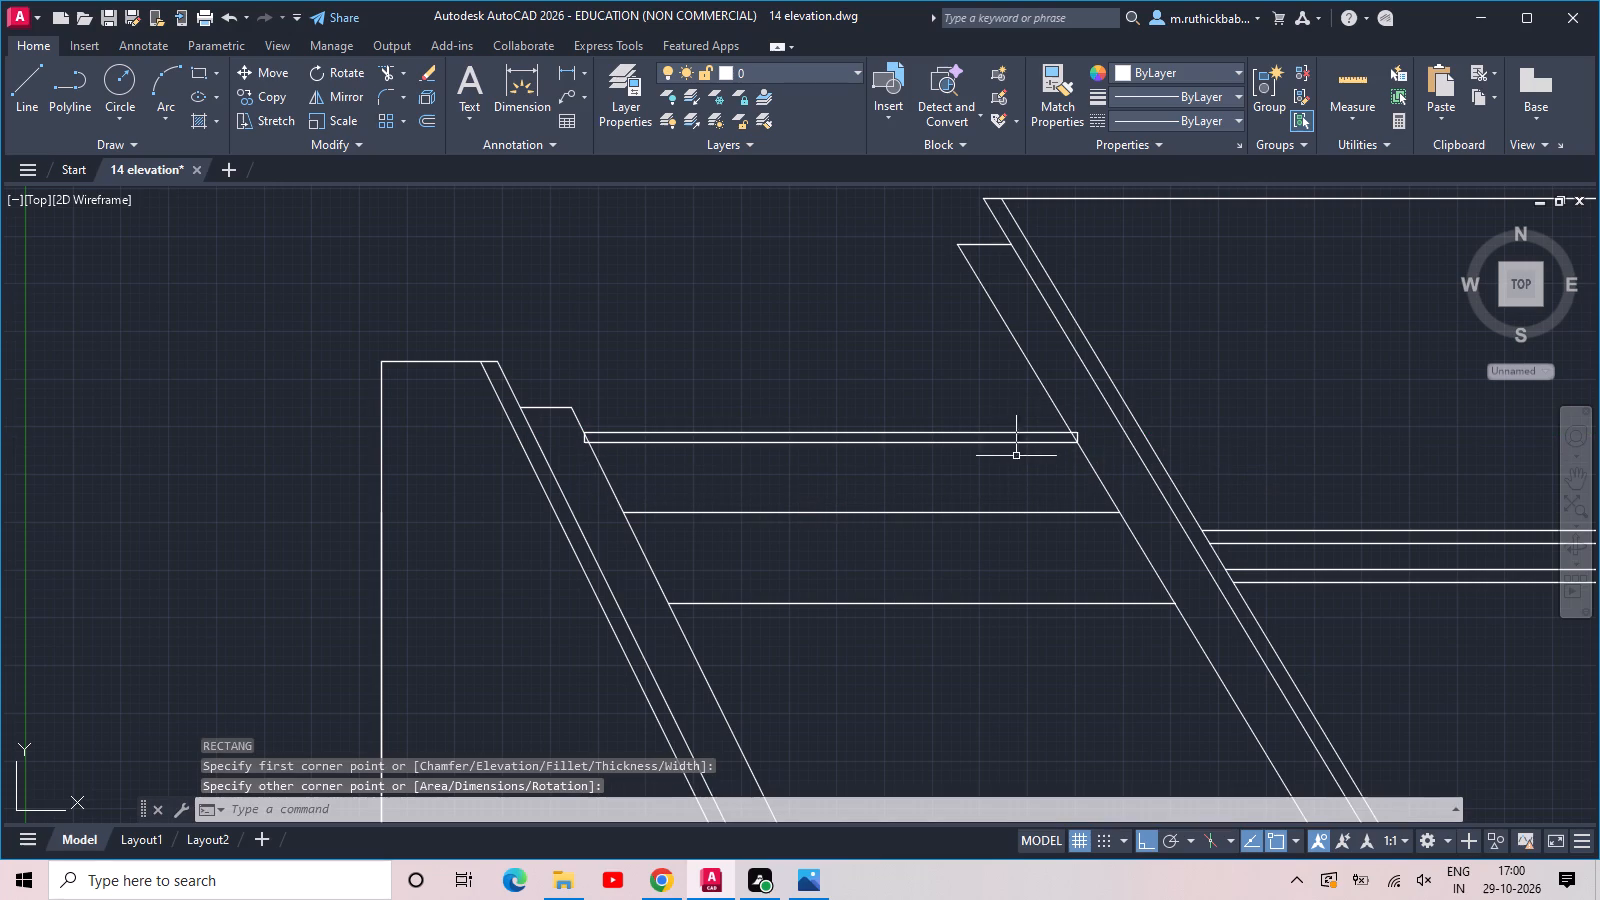
Copy the thin rectangle twice downward, spacing the copies evenly along the slanted lines above the upper horizontal line.
{"action": "left_click", "coordinate": [906, 446]}
{"action": "left_click", "coordinate": [832, 385]}
{"action": "key", "text": "c"}
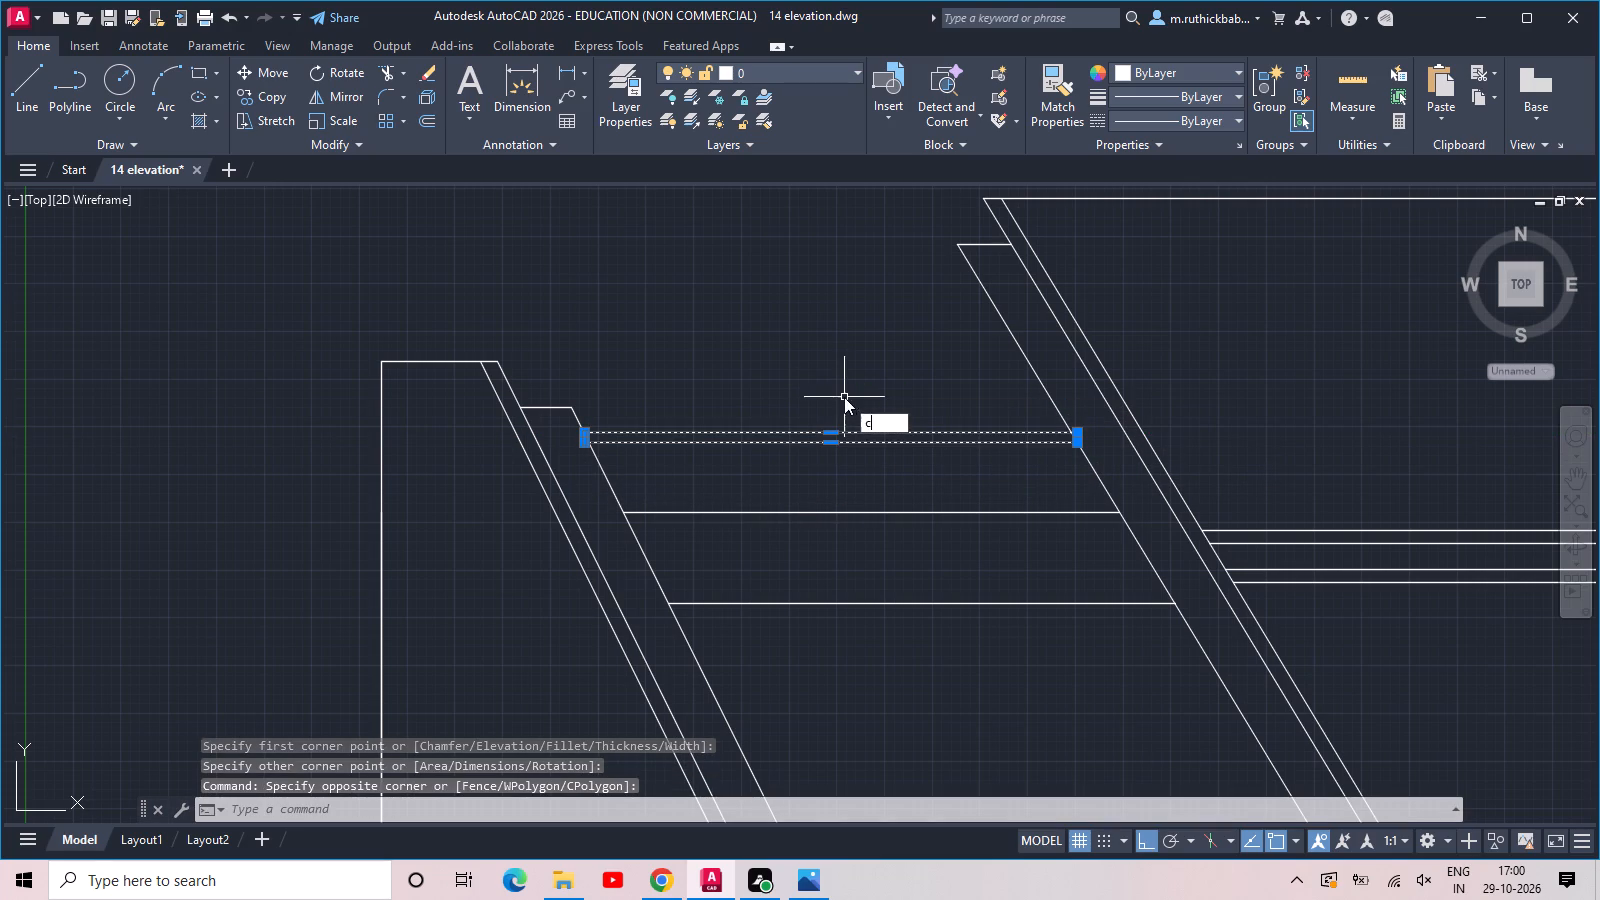
{"action": "key", "text": "o"}
{"action": "key", "text": "space"}
{"action": "left_click", "coordinate": [1074, 430]}
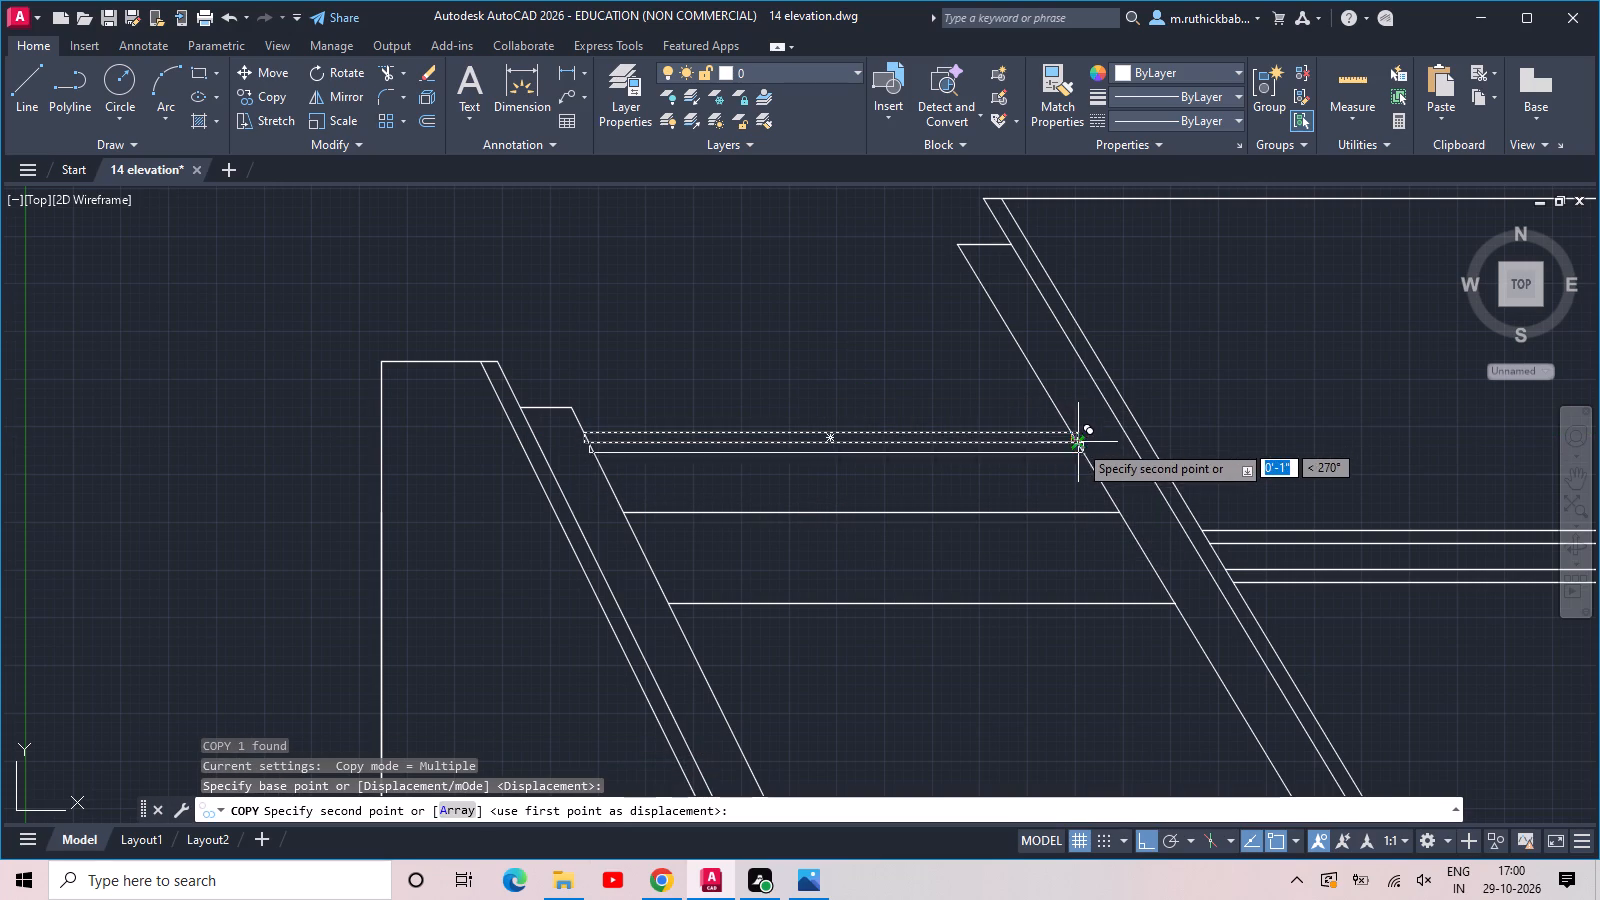
{"action": "left_click", "coordinate": [1085, 460]}
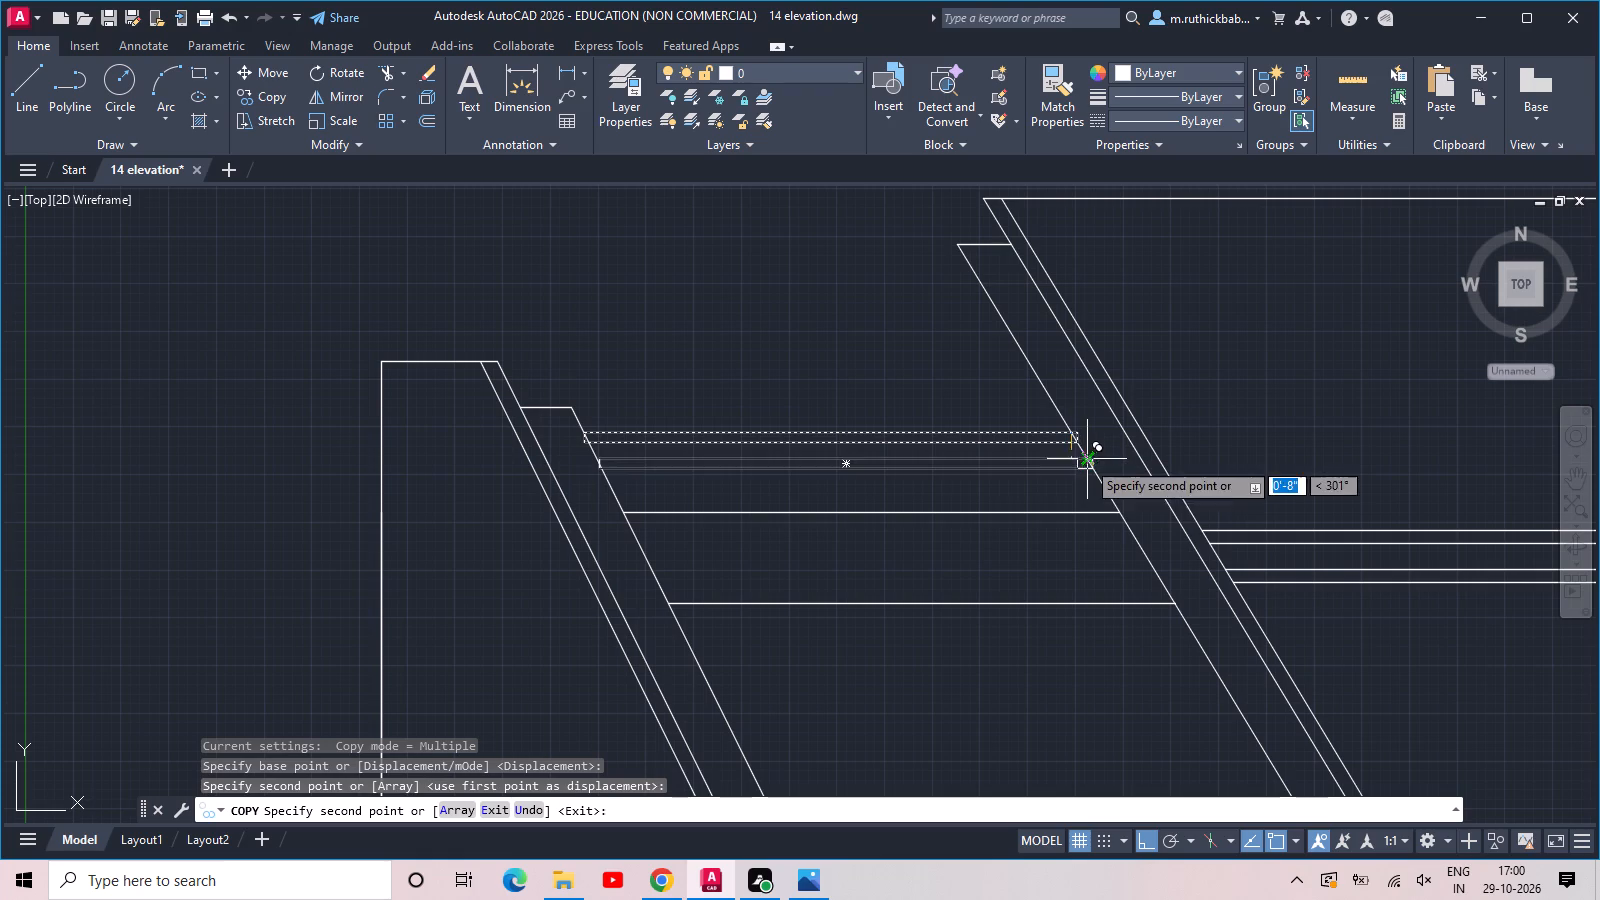
{"action": "left_click", "coordinate": [1100, 486]}
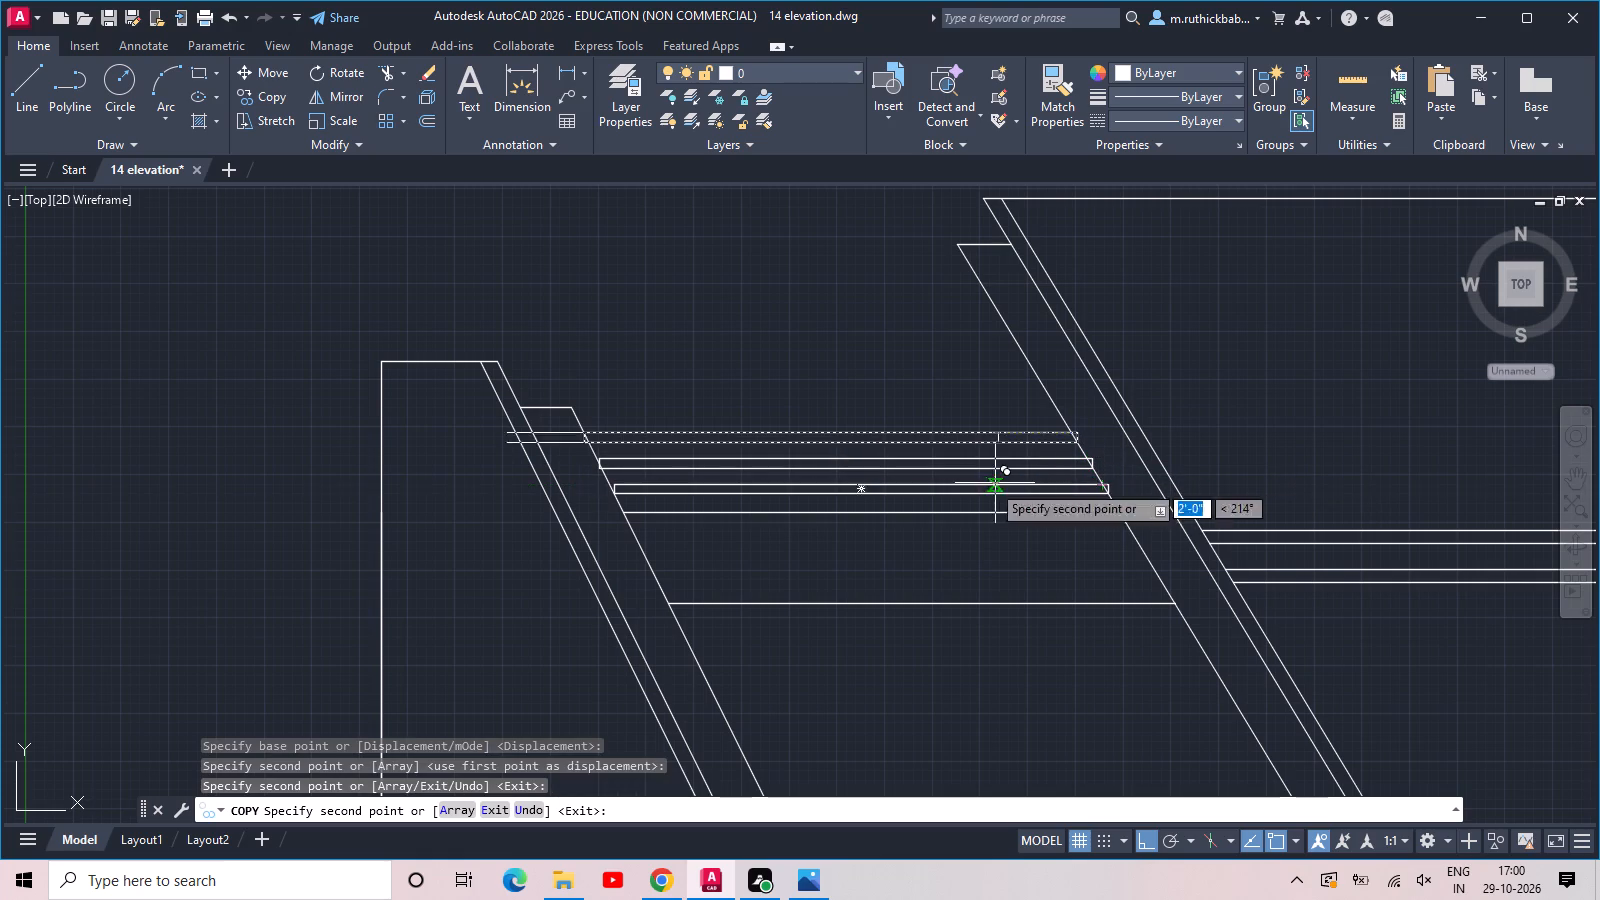
{"action": "key", "text": "Escape"}
Trim the left ends of the three thin rectangles where they project past the left inner slanted line.
{"action": "scroll", "coordinate": [663, 469], "scroll_direction": "up", "scroll_amount": 2}
{"action": "type", "text": "tr"}
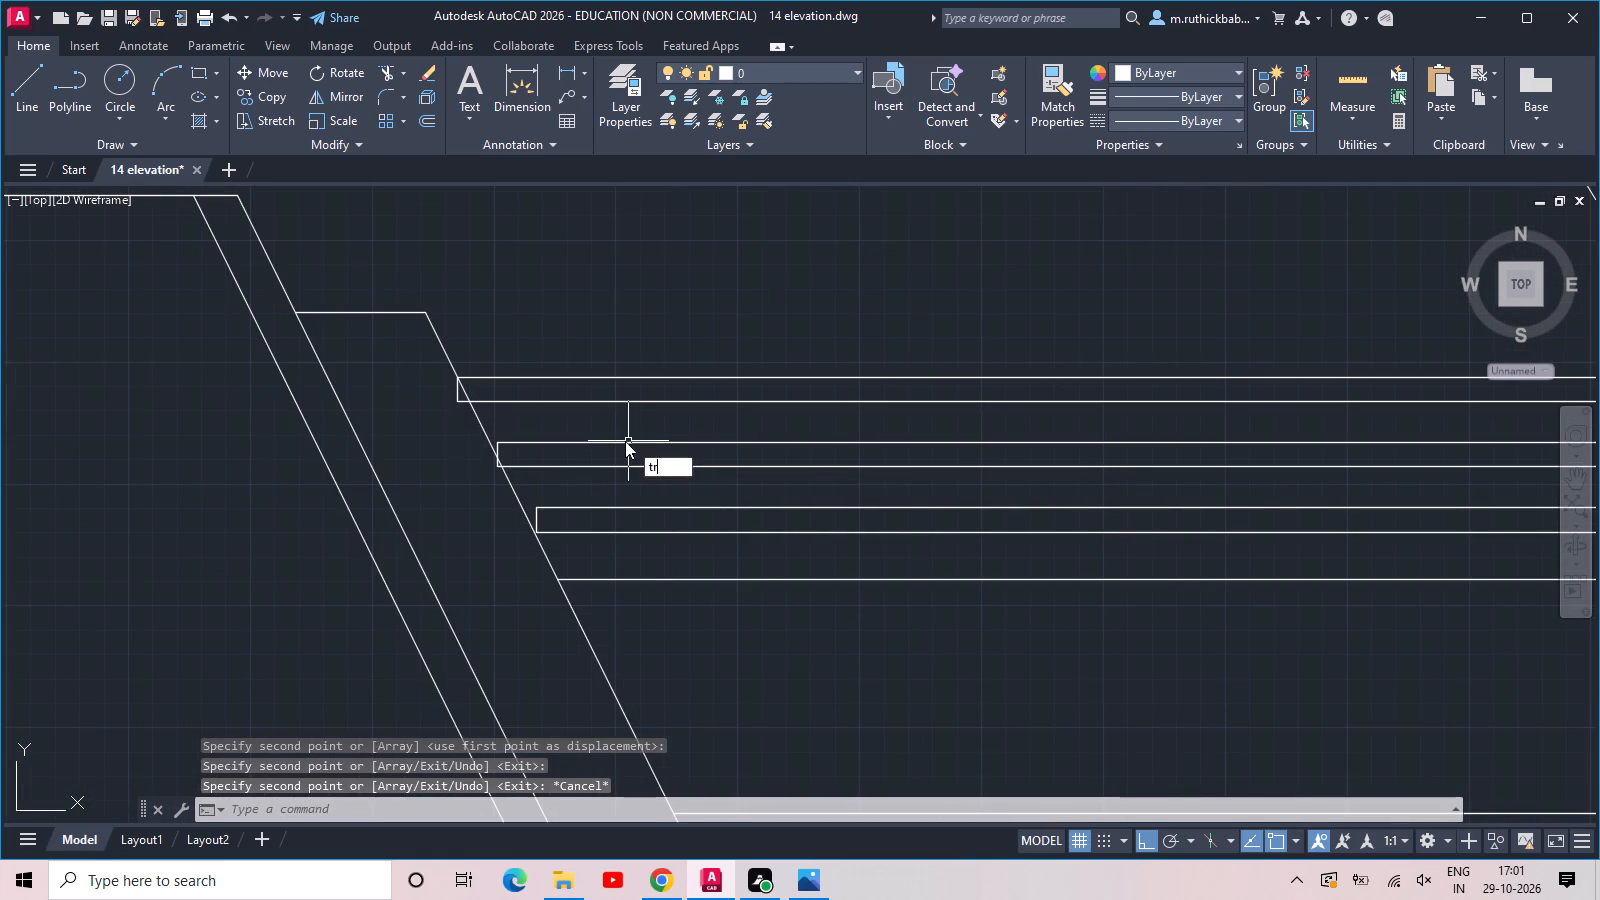
{"action": "key", "text": "space"}
{"action": "key", "text": "space"}
{"action": "scroll", "coordinate": [495, 467], "scroll_direction": "up", "scroll_amount": 4}
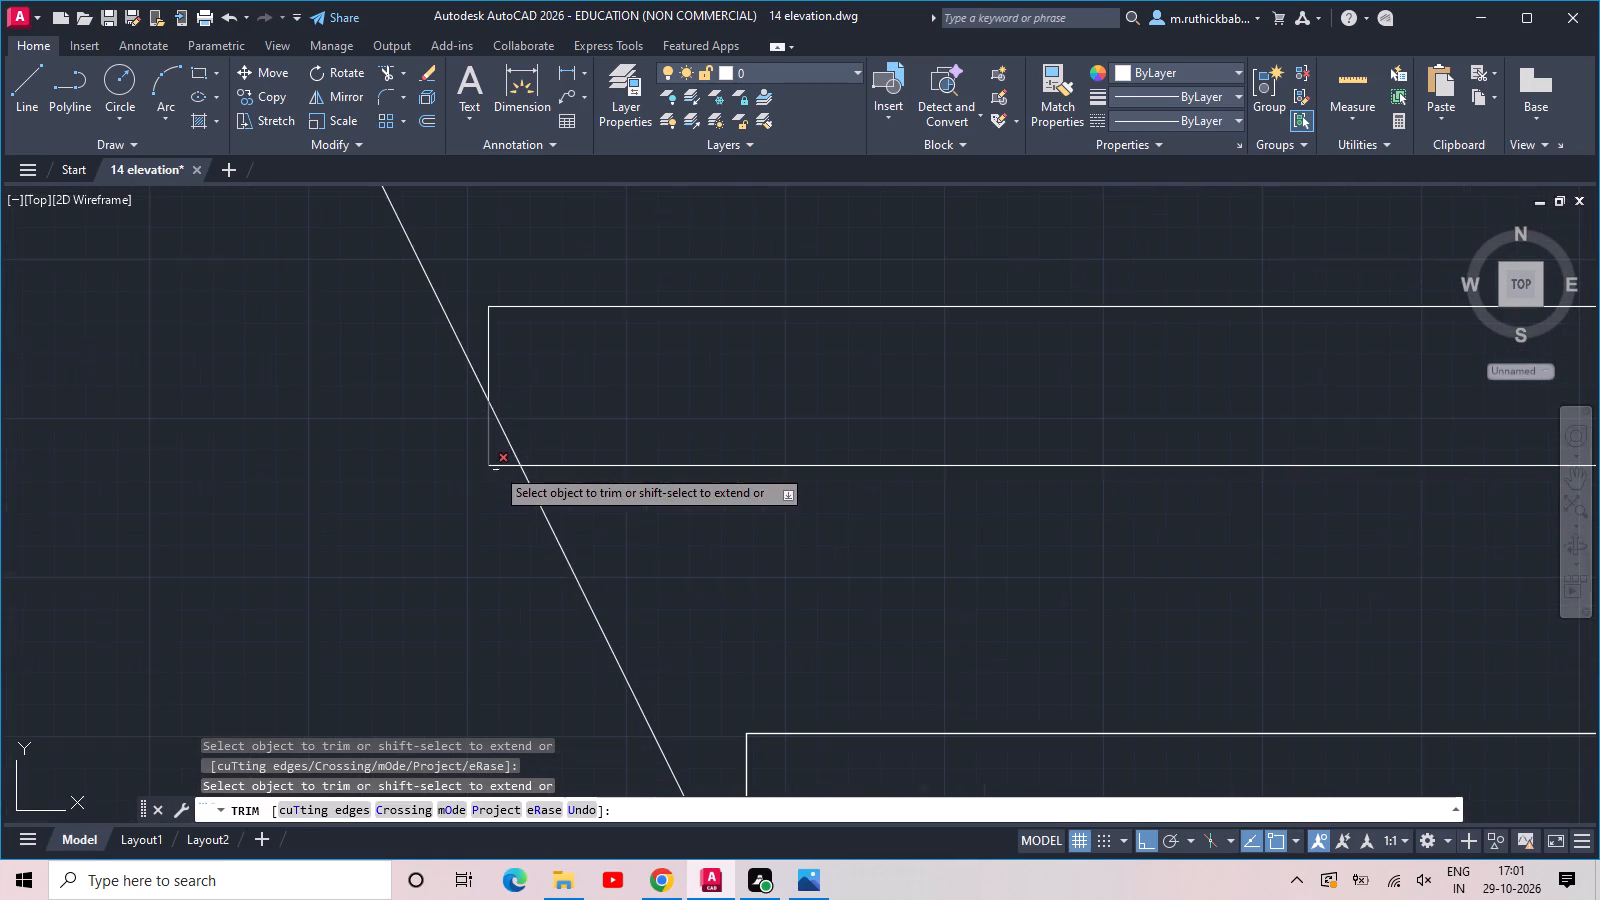
{"action": "scroll", "coordinate": [797, 688], "scroll_direction": "down", "scroll_amount": 1}
{"action": "left_click", "coordinate": [767, 745]}
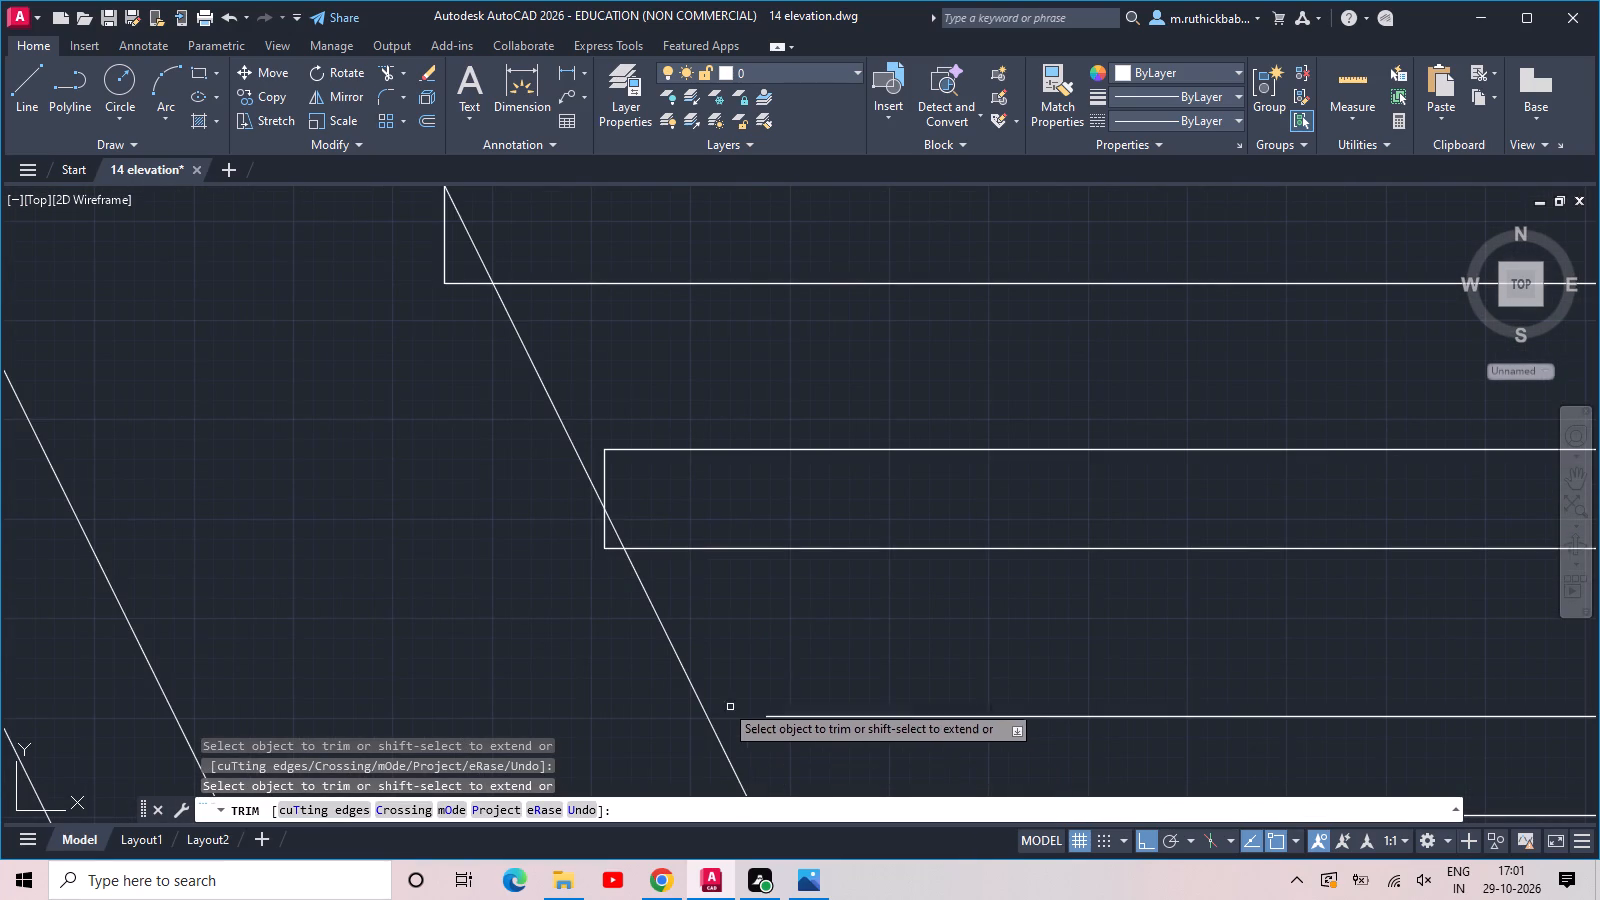
{"action": "left_click", "coordinate": [611, 555]}
{"action": "left_click", "coordinate": [602, 530]}
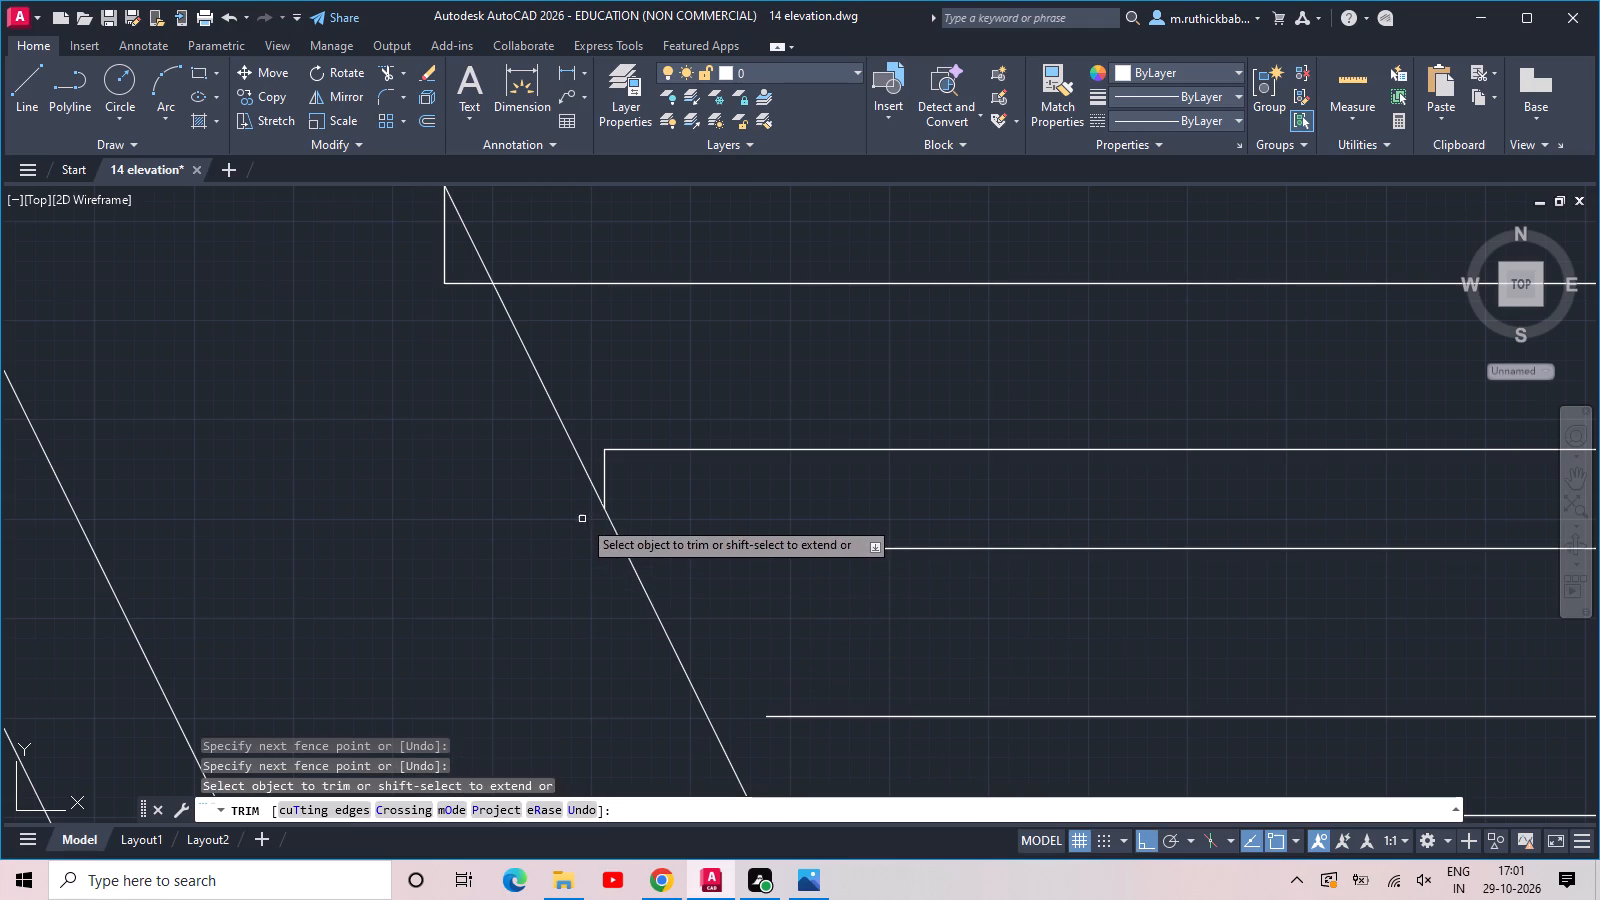
{"action": "middle_click_drag", "start_coordinate": [582, 519], "coordinate": [689, 645]}
{"action": "left_click", "coordinate": [582, 419]}
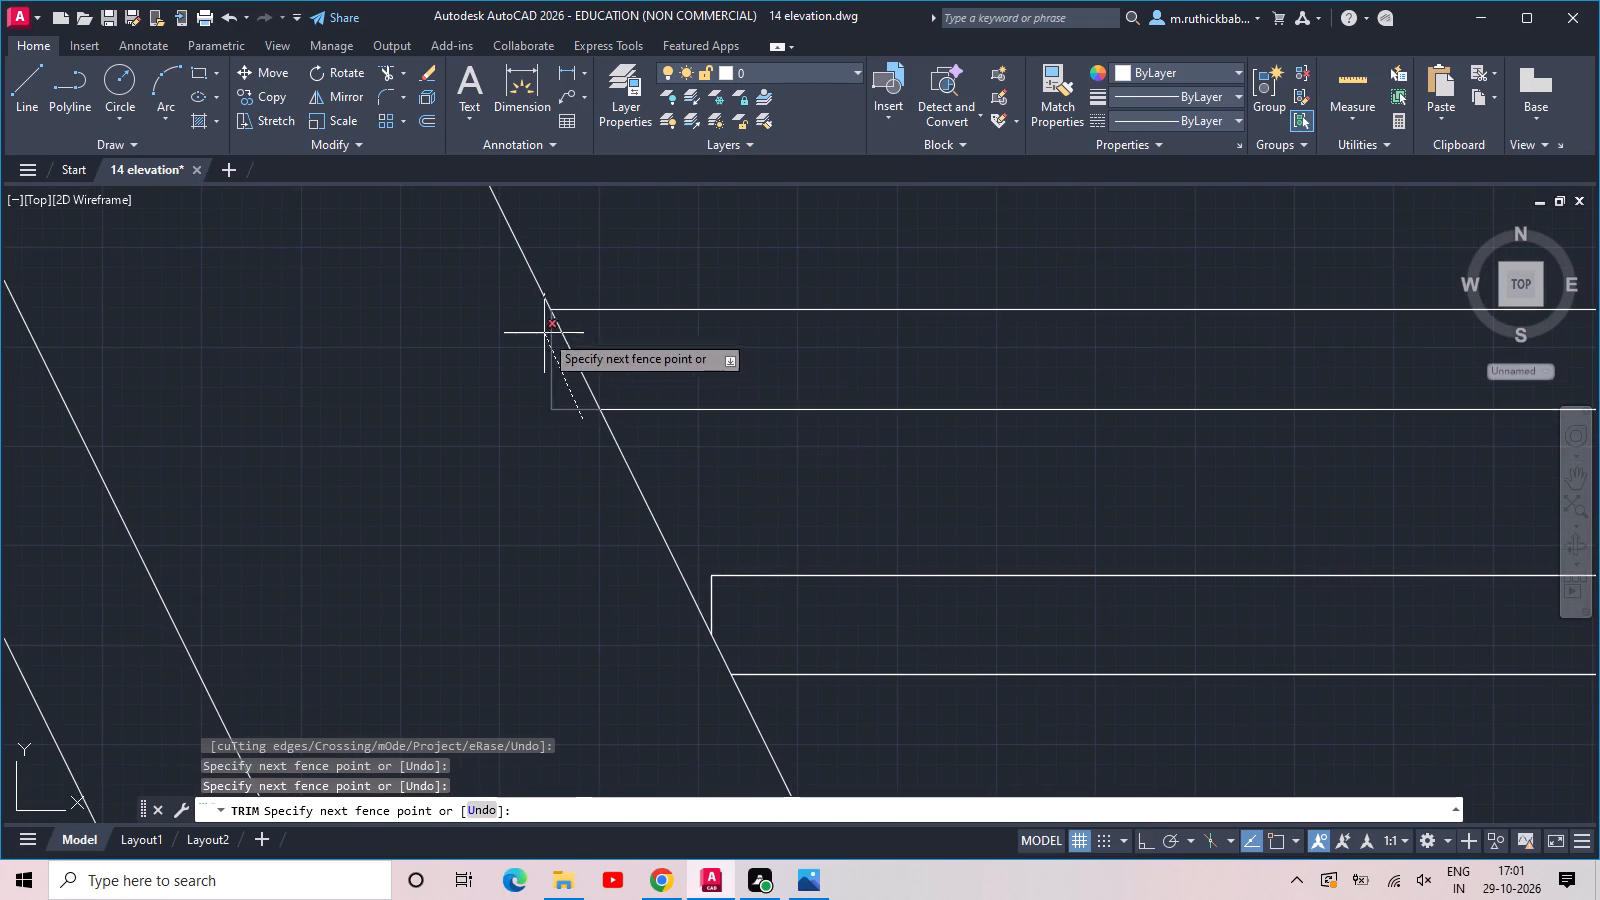
{"action": "left_click", "coordinate": [544, 333]}
Trim the right ends of the three thin rectangles back to the right inner slanted line.
{"action": "scroll", "coordinate": [586, 366], "scroll_direction": "down", "scroll_amount": 3}
{"action": "middle_click_drag", "start_coordinate": [1110, 505], "coordinate": [219, 482]}
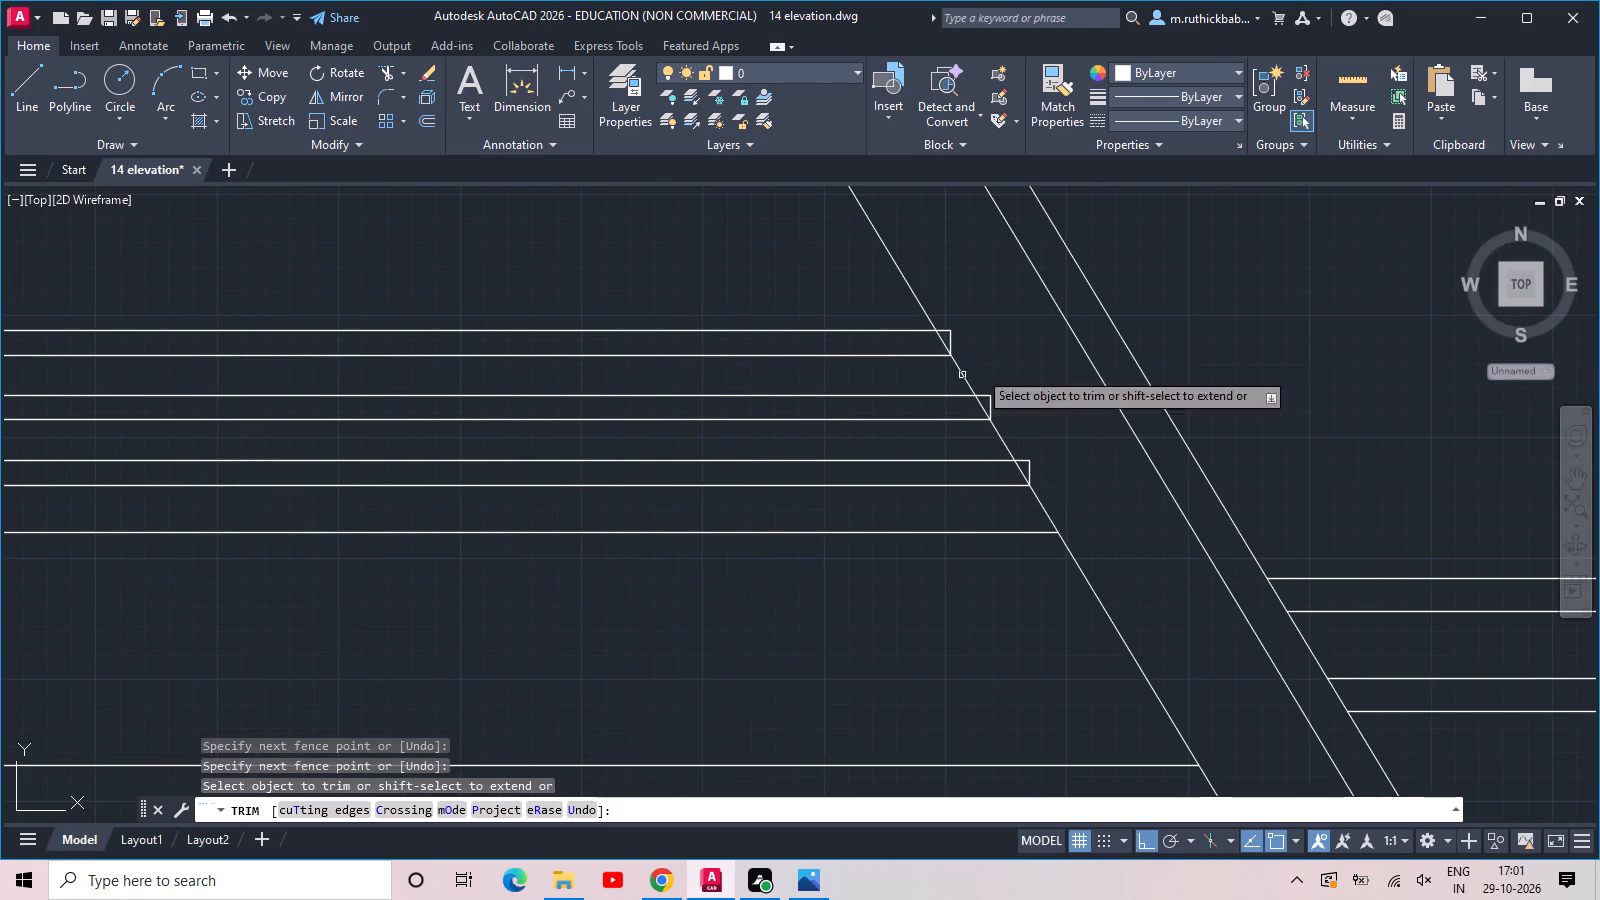
{"action": "scroll", "coordinate": [941, 330], "scroll_direction": "up", "scroll_amount": 3}
{"action": "left_click_drag", "start_coordinate": [930, 298], "coordinate": [976, 369]}
{"action": "left_click_drag", "start_coordinate": [1018, 423], "coordinate": [1012, 412]}
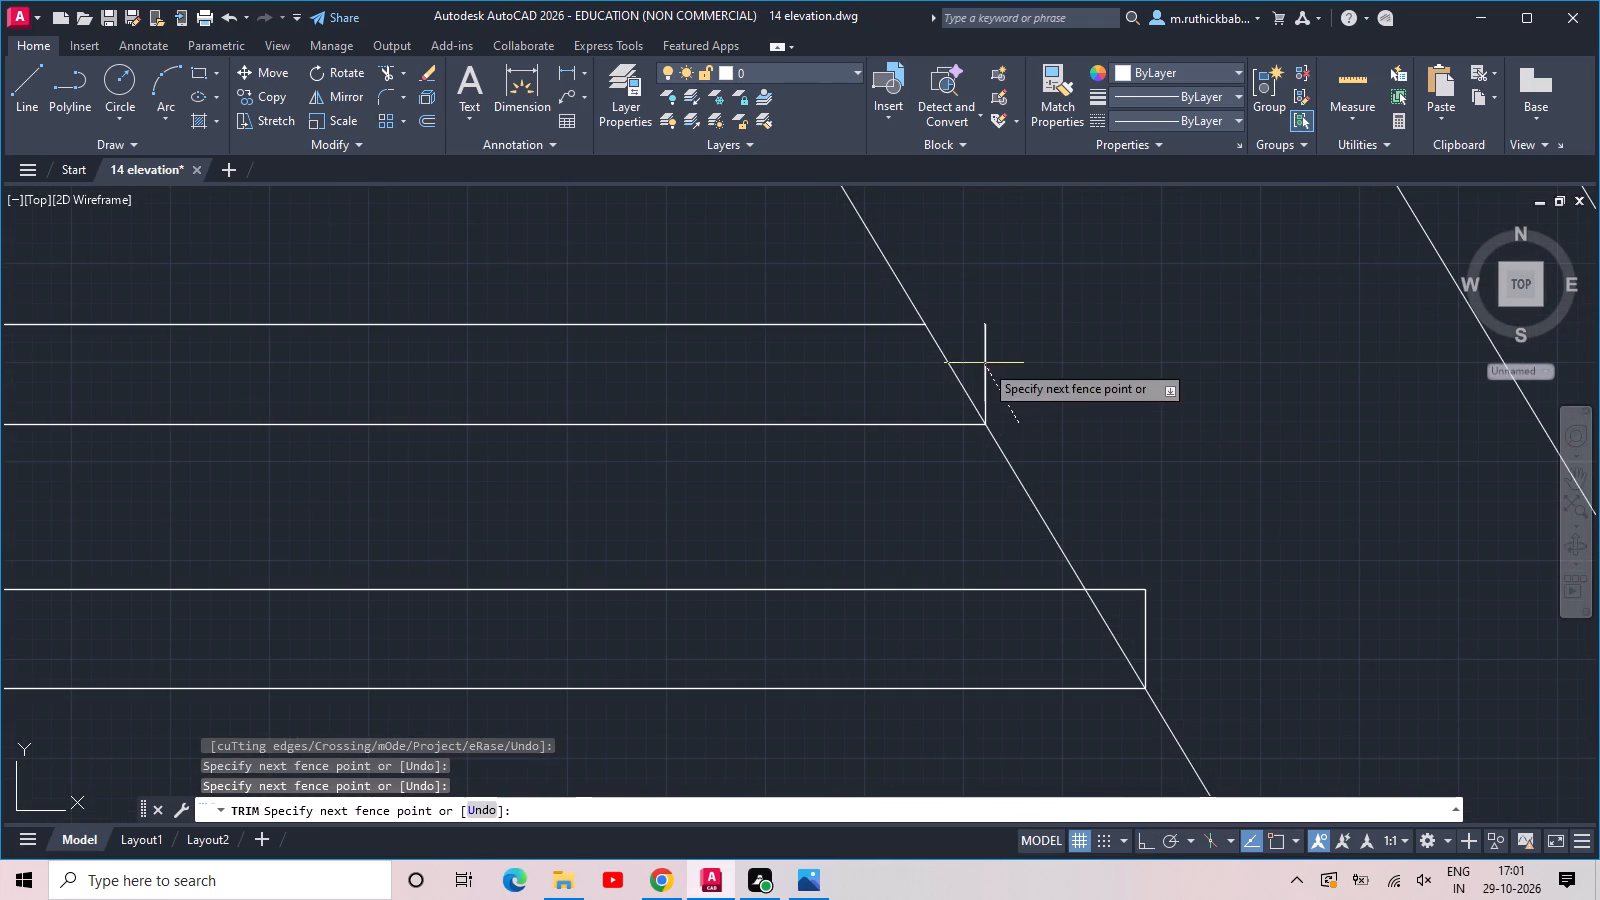
{"action": "left_click", "coordinate": [984, 363]}
{"action": "left_click", "coordinate": [1164, 659]}
{"action": "left_click", "coordinate": [1103, 555]}
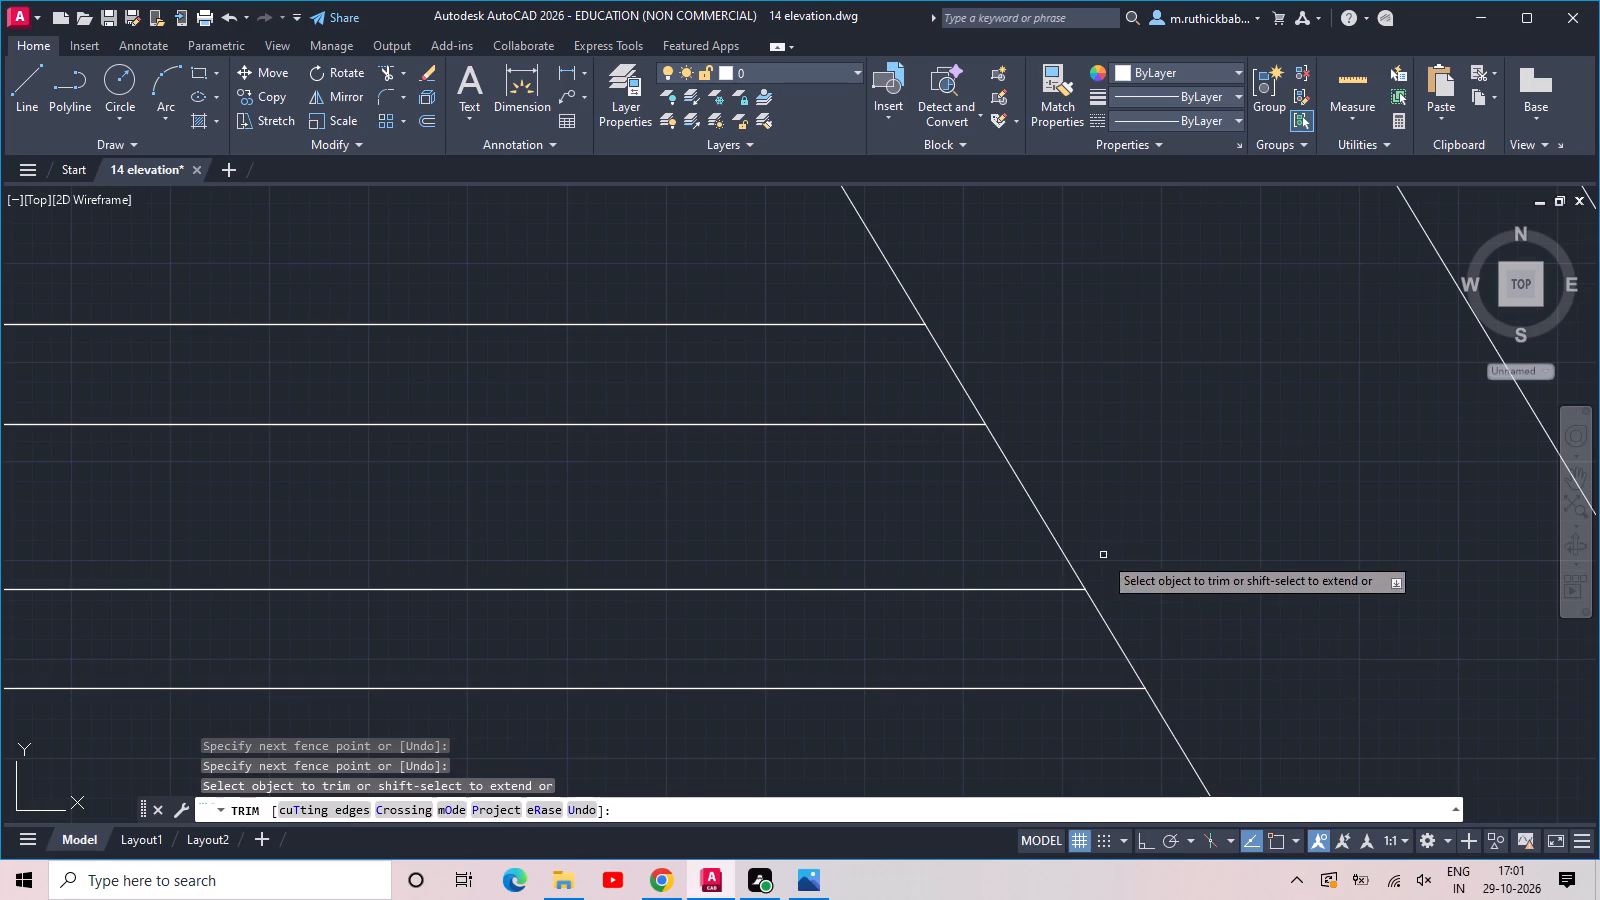
{"action": "scroll", "coordinate": [1123, 578], "scroll_direction": "down", "scroll_amount": 3}
{"action": "scroll", "coordinate": [1178, 665], "scroll_direction": "up", "scroll_amount": 3}
{"action": "left_click_drag", "start_coordinate": [1172, 697], "coordinate": [1155, 669]}
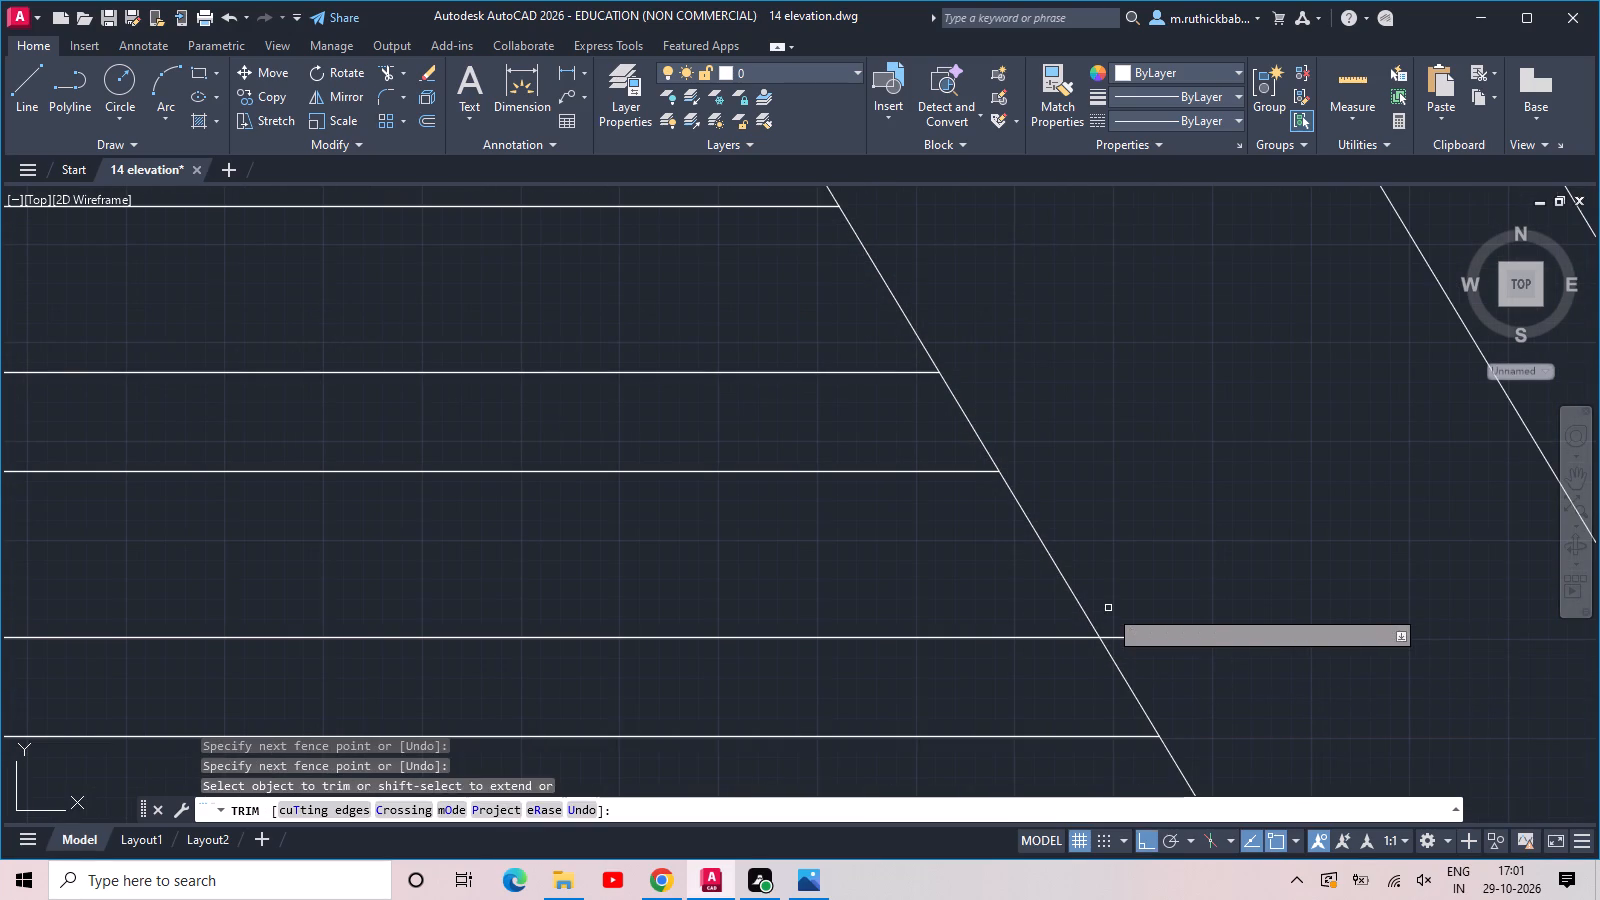
{"action": "left_click_drag", "start_coordinate": [1108, 608], "coordinate": [1135, 662]}
{"action": "left_click", "coordinate": [1163, 686]}
{"action": "scroll", "coordinate": [1167, 650], "scroll_direction": "down", "scroll_amount": 2}
{"action": "left_click", "coordinate": [1202, 635]}
{"action": "middle_click_drag", "start_coordinate": [1201, 646], "coordinate": [1174, 469]}
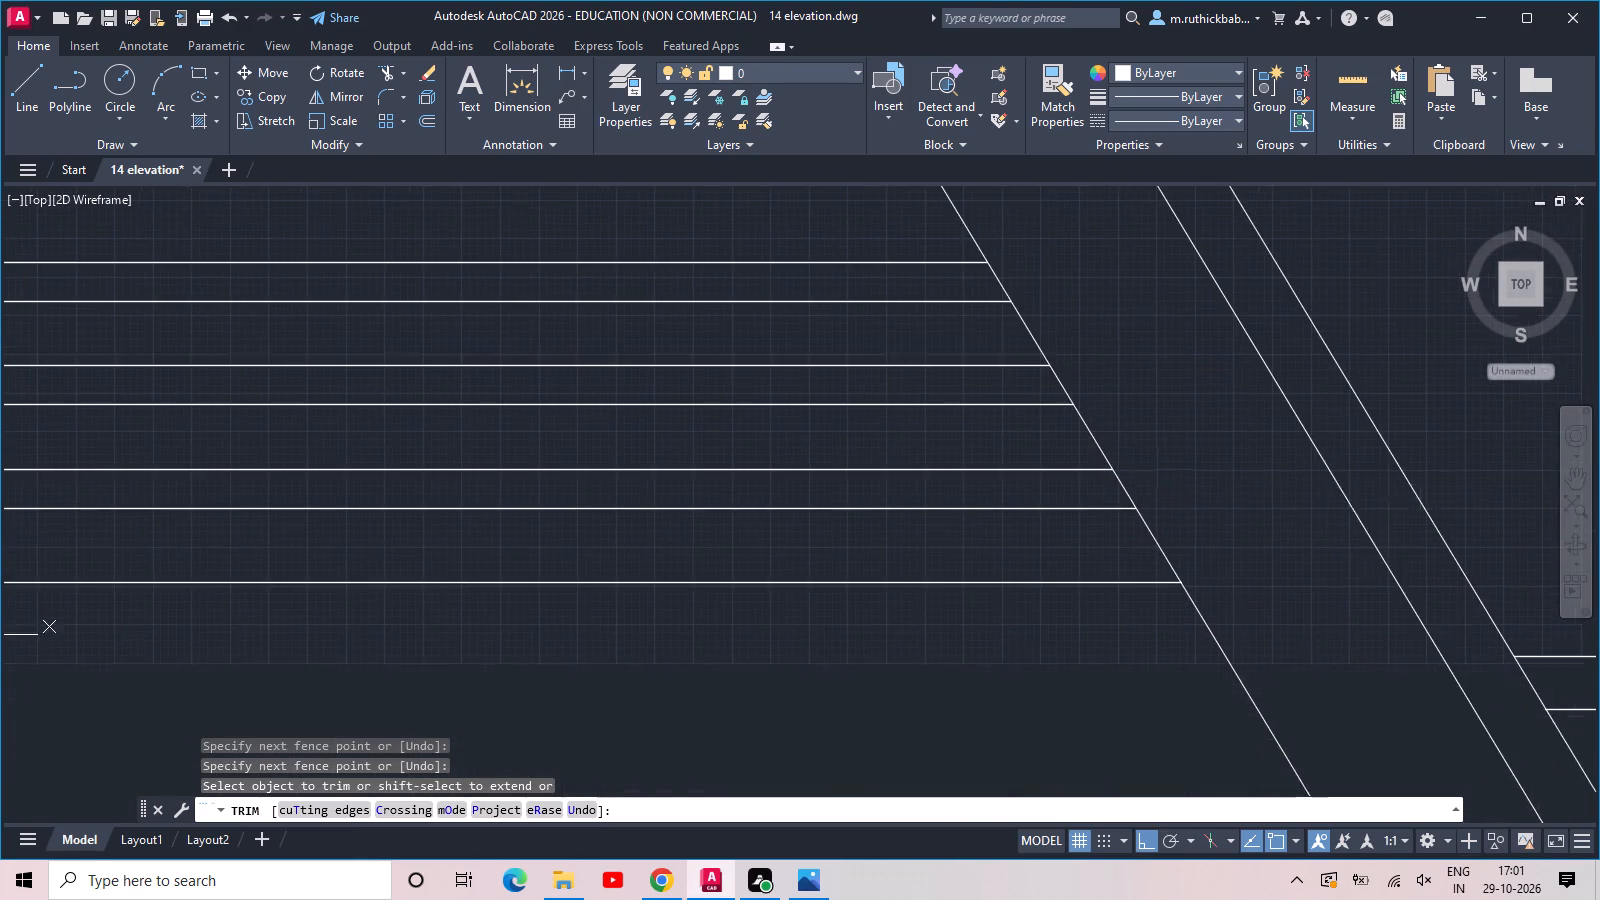
Trim away the leftover vertical stub at the left end of the middle thin band.
{"action": "scroll", "coordinate": [1152, 490], "scroll_direction": "down", "scroll_amount": 1}
{"action": "middle_click_drag", "start_coordinate": [717, 567], "coordinate": [1473, 648]}
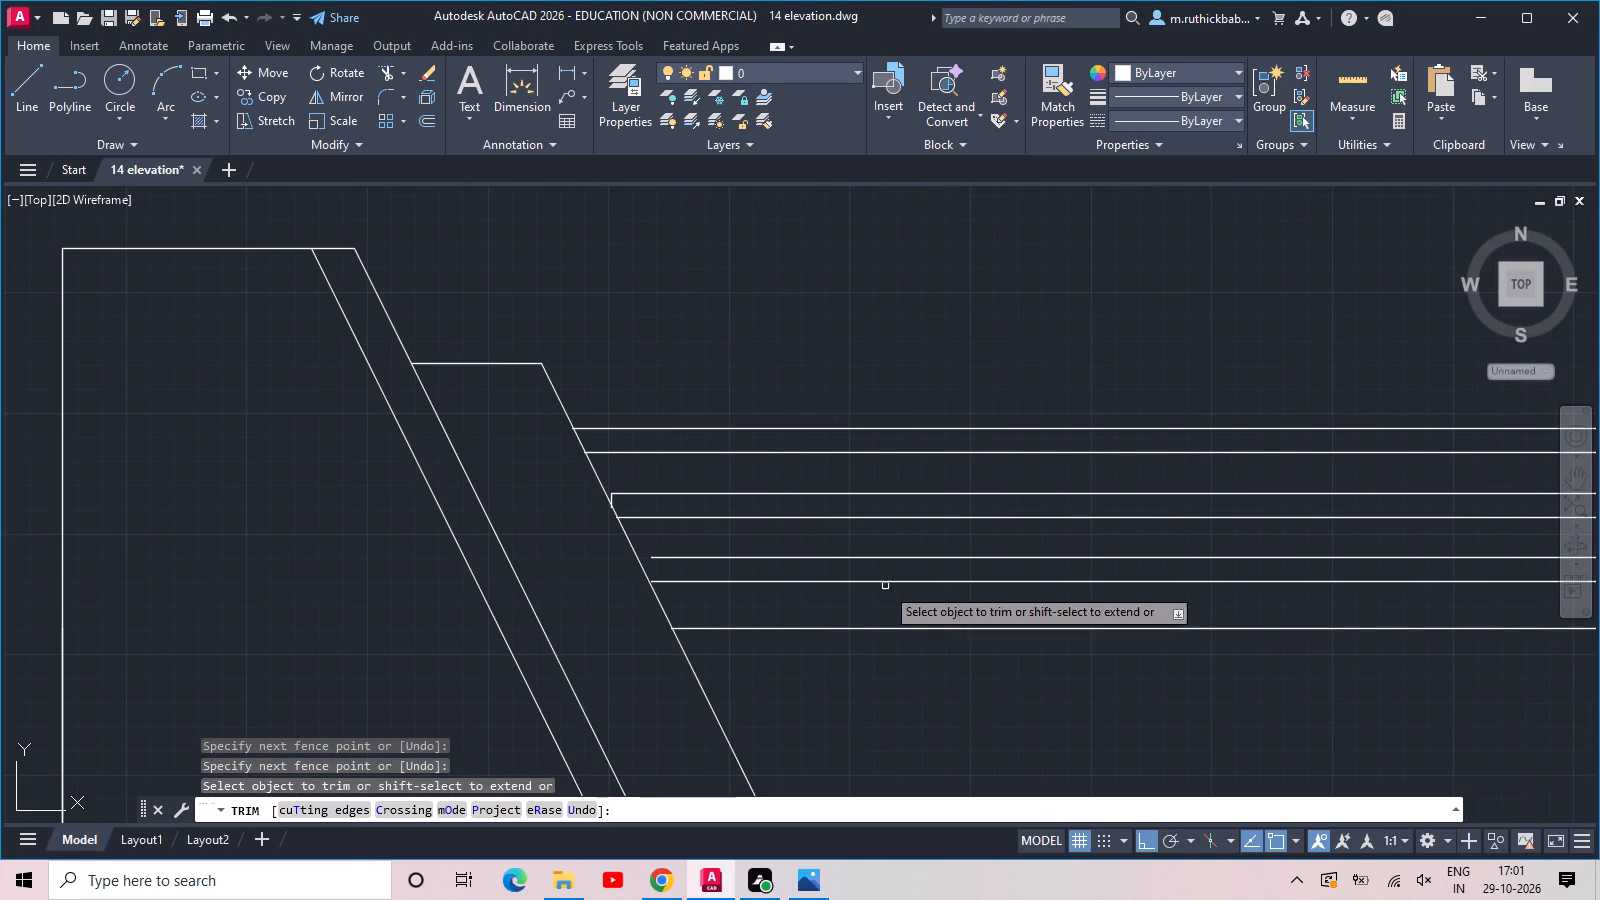
{"action": "key", "text": "Escape"}
{"action": "scroll", "coordinate": [593, 502], "scroll_direction": "up", "scroll_amount": 3}
{"action": "key", "text": "space"}
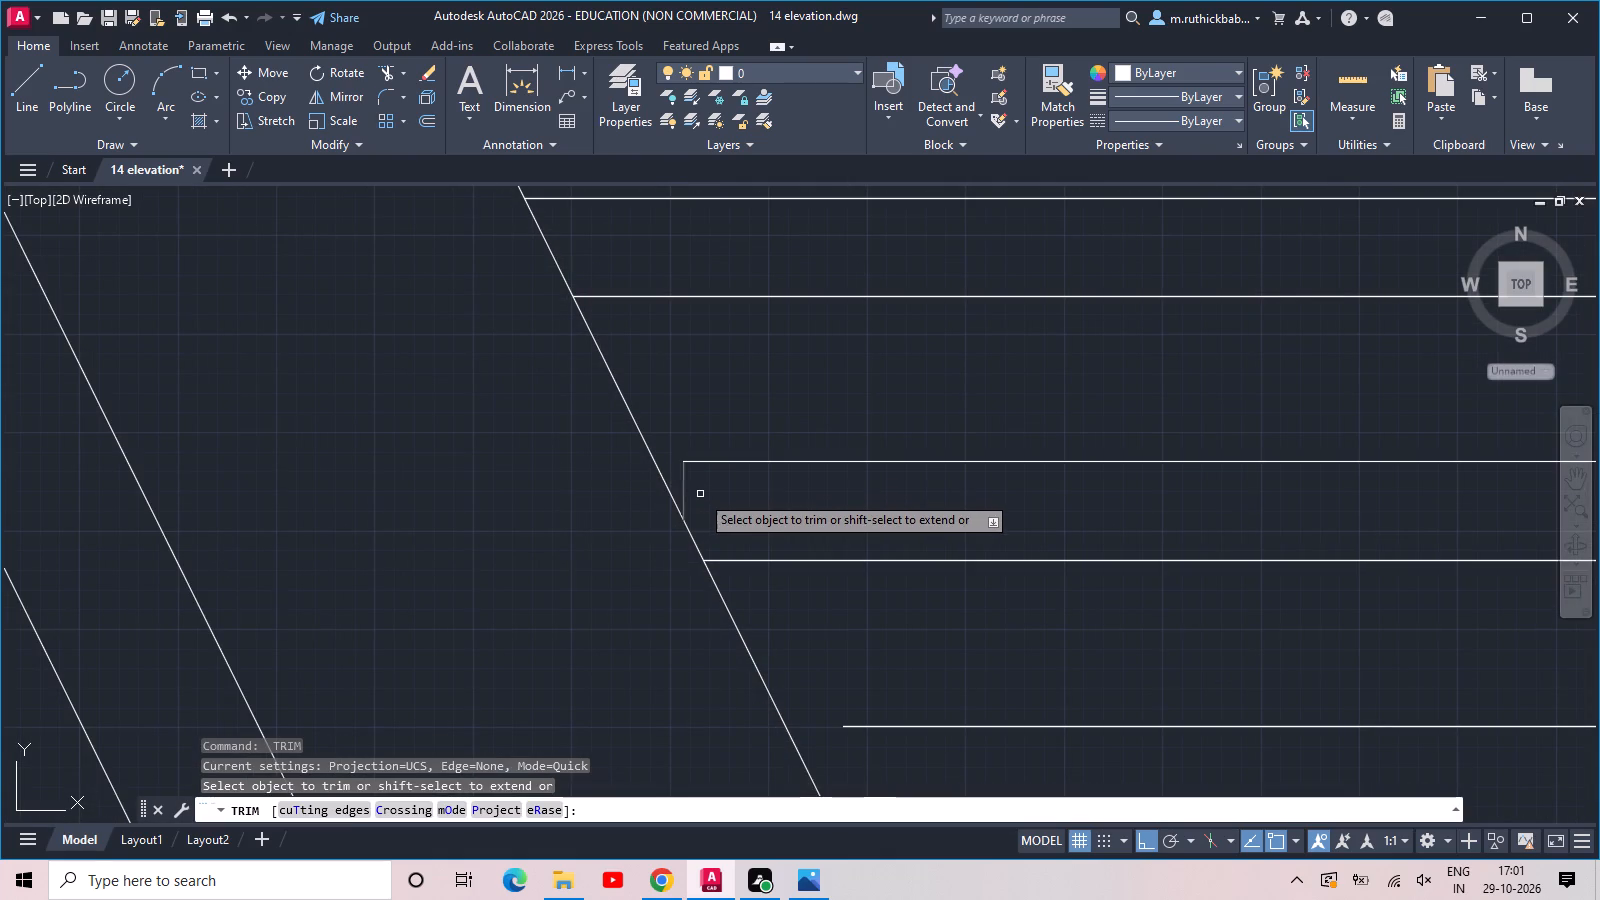
{"action": "left_click", "coordinate": [682, 485]}
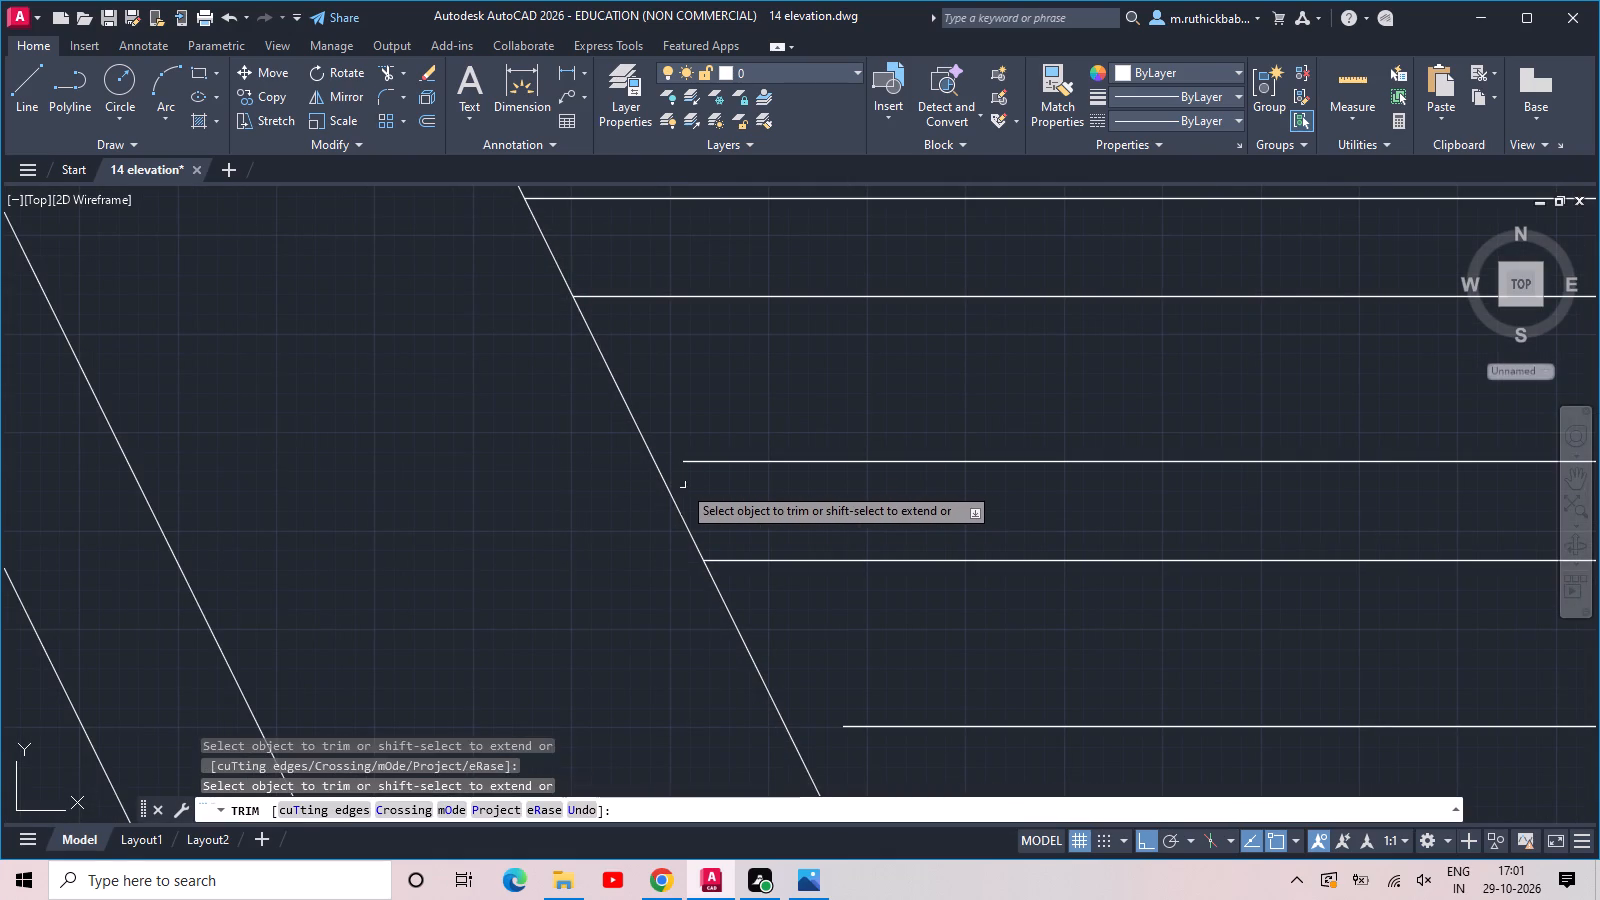
{"action": "key", "text": "Escape"}
Extend the middle thin band's top line to the left inner slanted line.
{"action": "key", "text": "r"}
{"action": "key", "text": "Escape"}
{"action": "key", "text": "Escape"}
{"action": "key", "text": "e"}
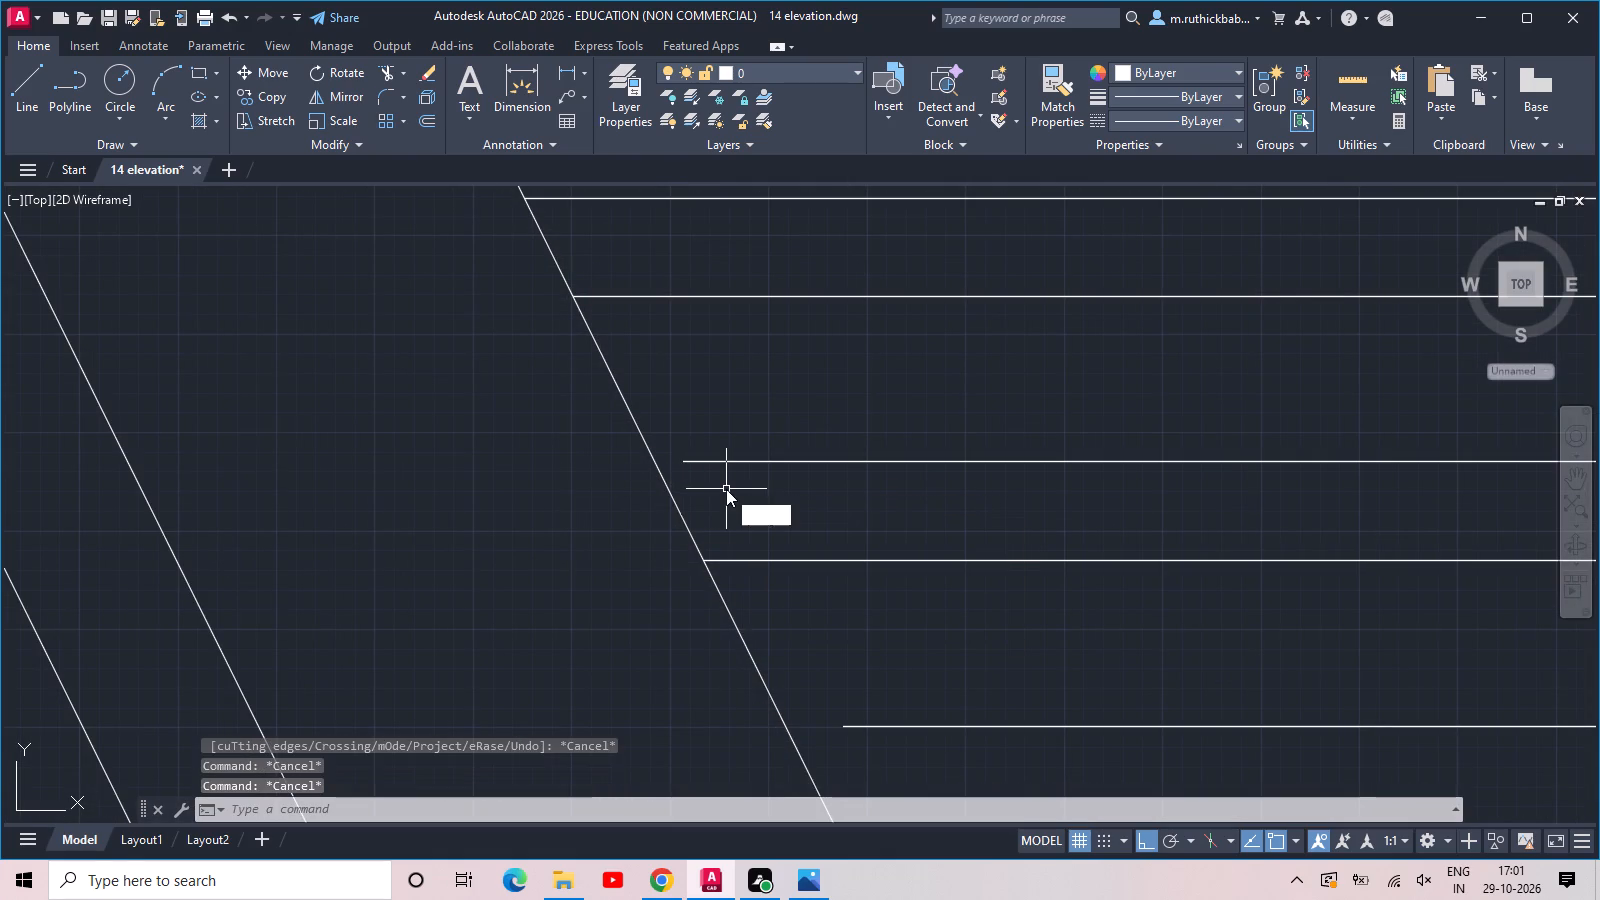
{"action": "key", "text": "space"}
{"action": "key", "text": "Escape"}
{"action": "type", "text": "ex"}
{"action": "key", "text": "space"}
{"action": "key", "text": "space"}
{"action": "left_click", "coordinate": [730, 461]}
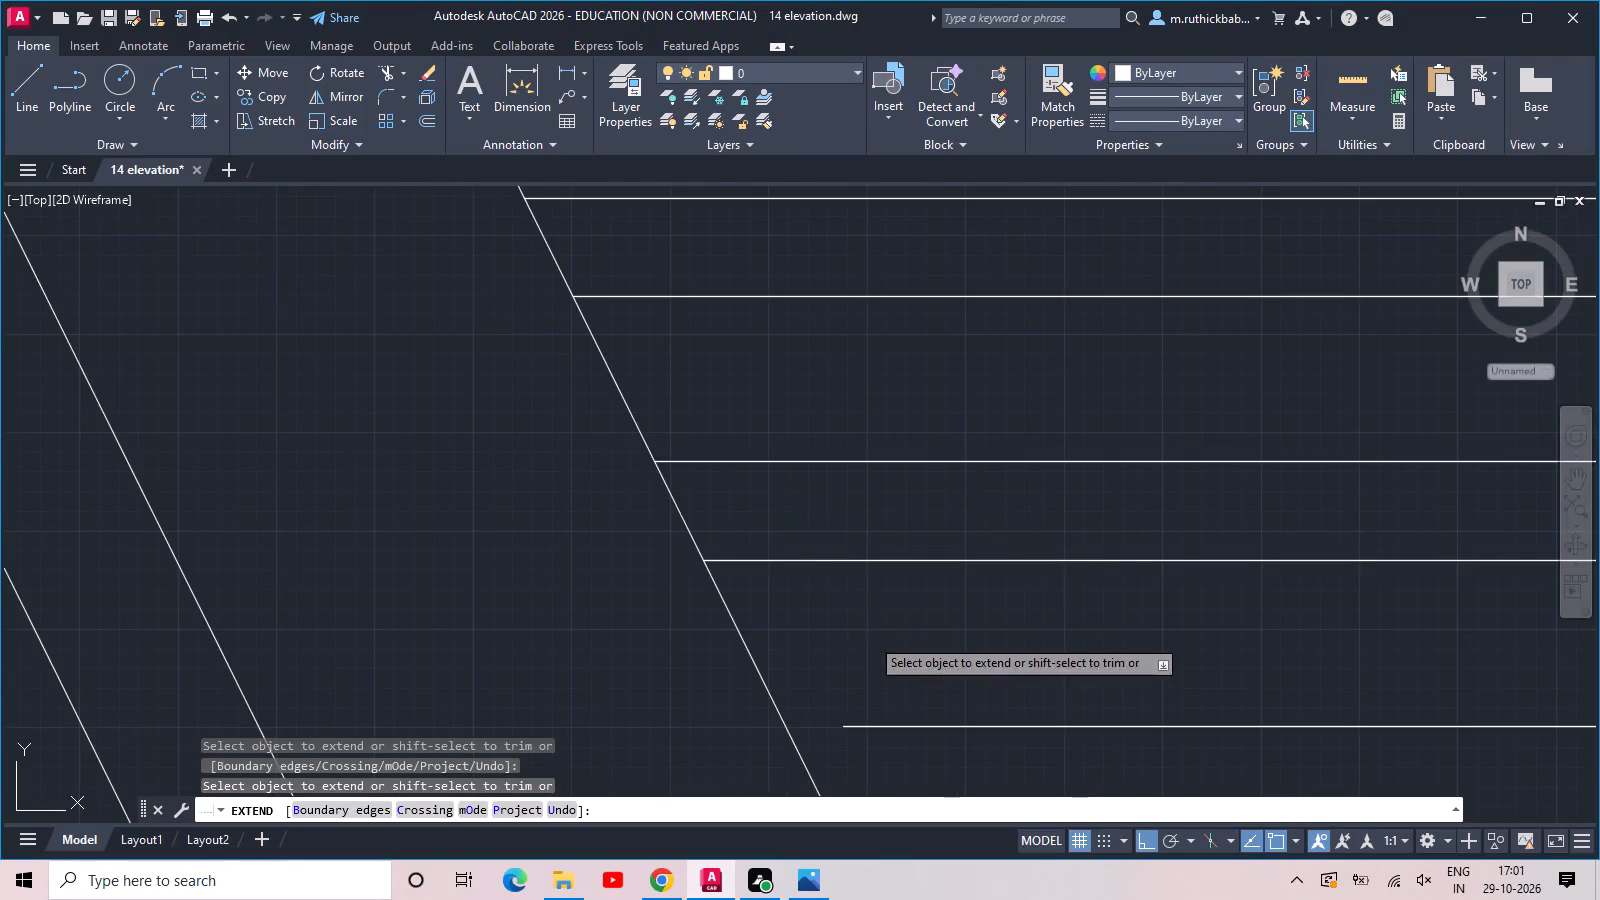
Extend the lowest thin band's two lines to the left inner slanted line.
{"action": "scroll", "coordinate": [899, 674], "scroll_direction": "down", "scroll_amount": 1}
{"action": "middle_click_drag", "start_coordinate": [954, 715], "coordinate": [891, 624]}
{"action": "left_click_drag", "start_coordinate": [870, 583], "coordinate": [889, 659]}
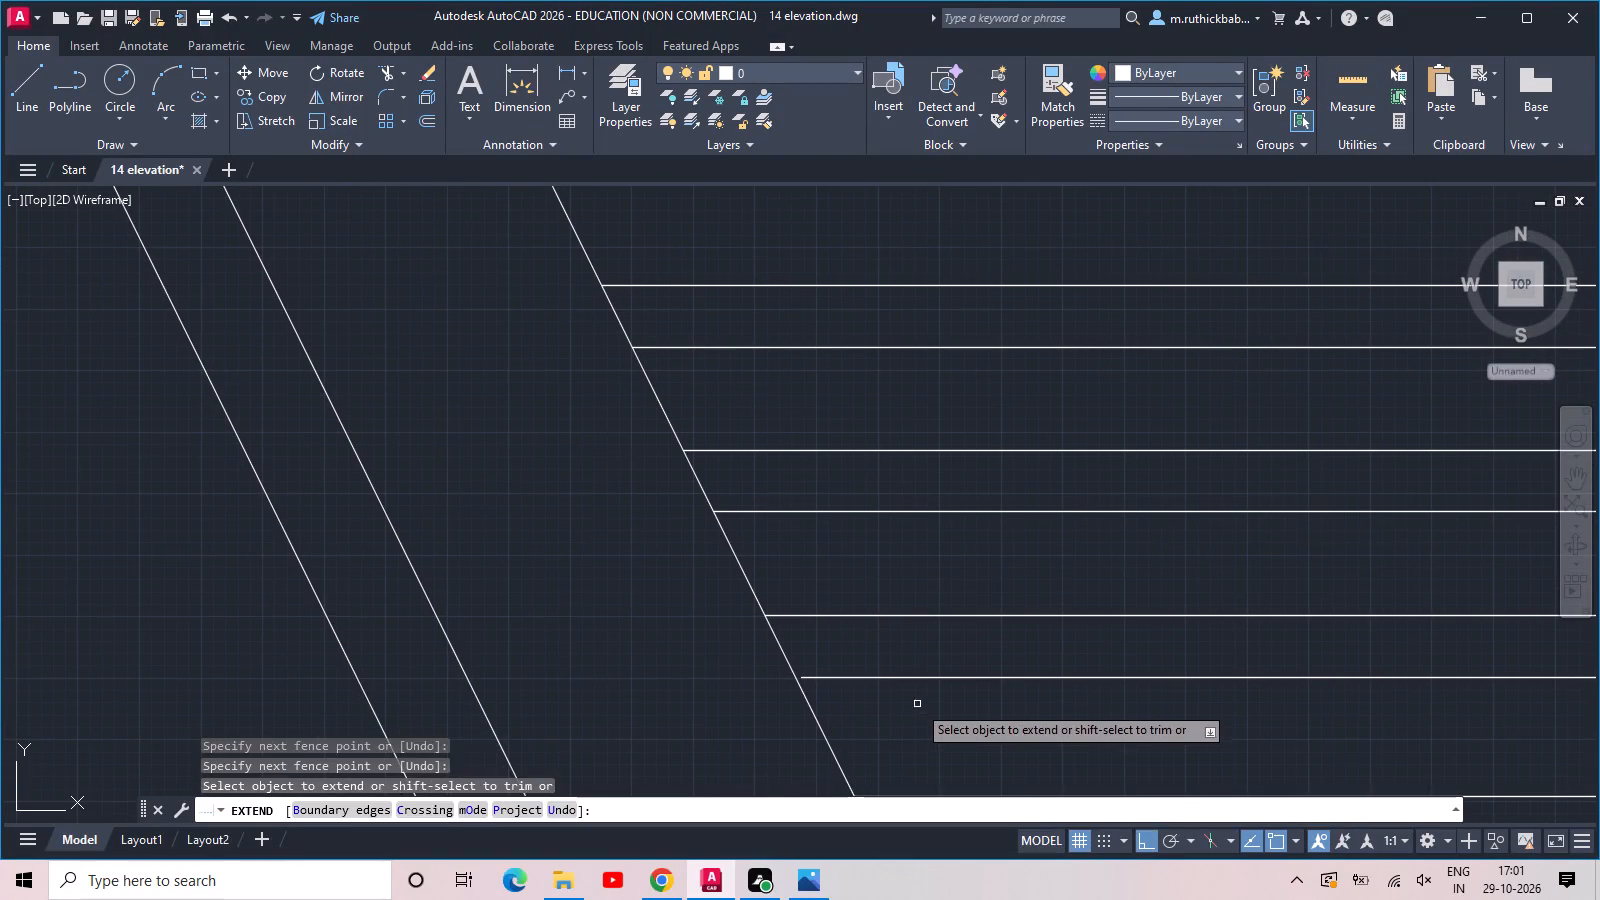
{"action": "left_click", "coordinate": [915, 702]}
{"action": "left_click", "coordinate": [874, 650]}
{"action": "scroll", "coordinate": [1024, 648], "scroll_direction": "down", "scroll_amount": 1}
{"action": "middle_click_drag", "start_coordinate": [1483, 650], "coordinate": [537, 589]}
{"action": "scroll", "coordinate": [1405, 603], "scroll_direction": "down", "scroll_amount": 2}
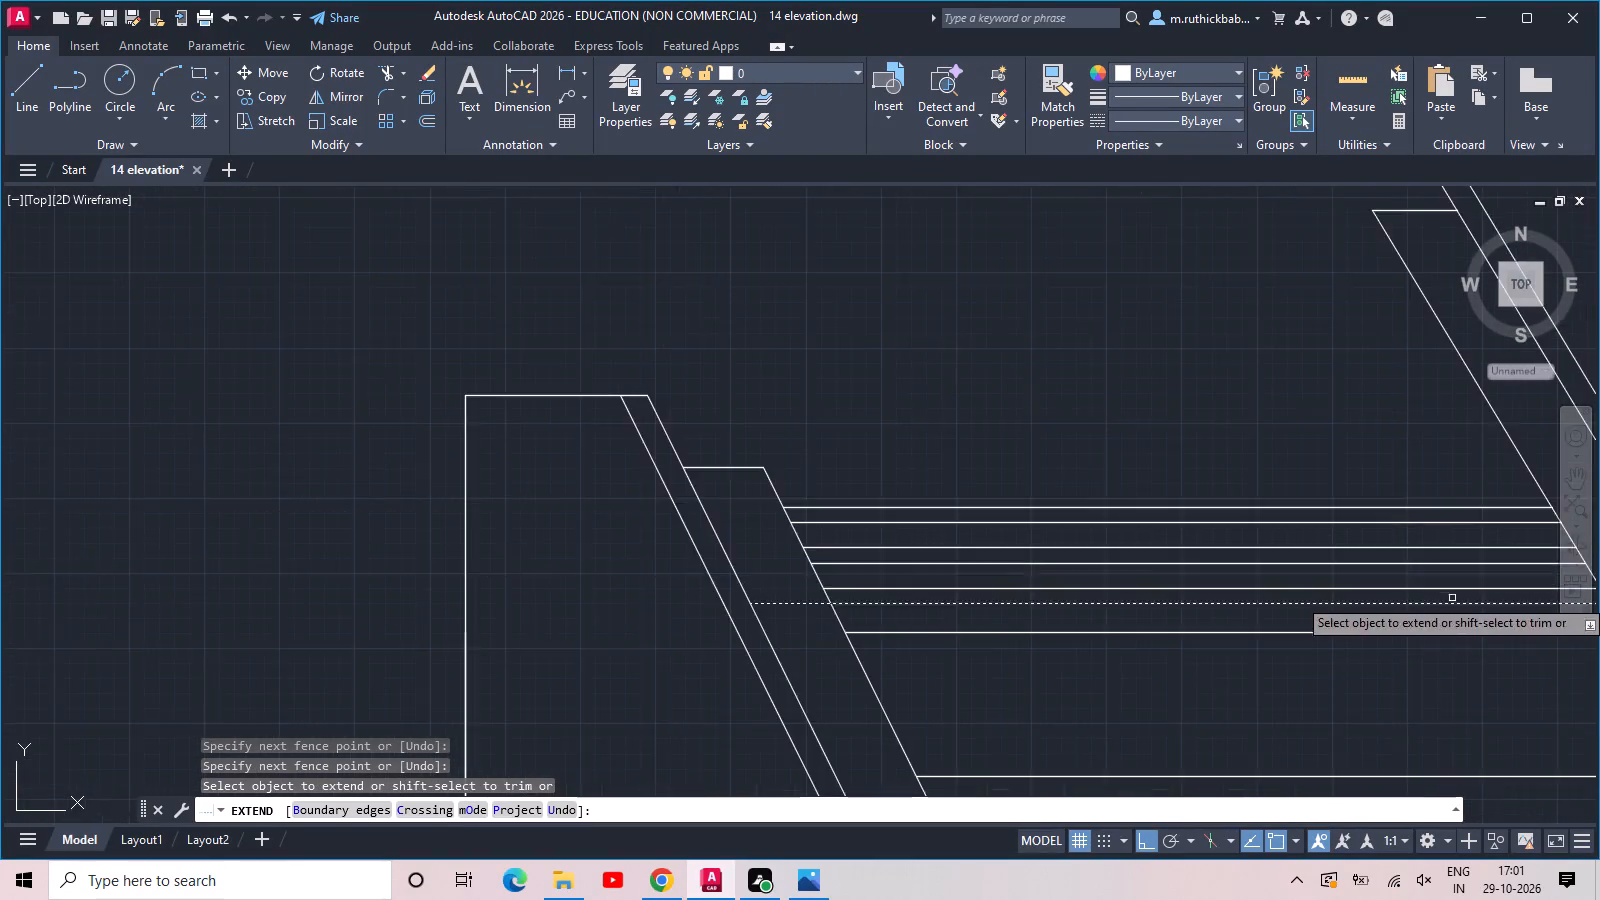
{"action": "middle_click_drag", "start_coordinate": [1447, 596], "coordinate": [702, 581]}
{"action": "scroll", "coordinate": [896, 576], "scroll_direction": "up", "scroll_amount": 2}
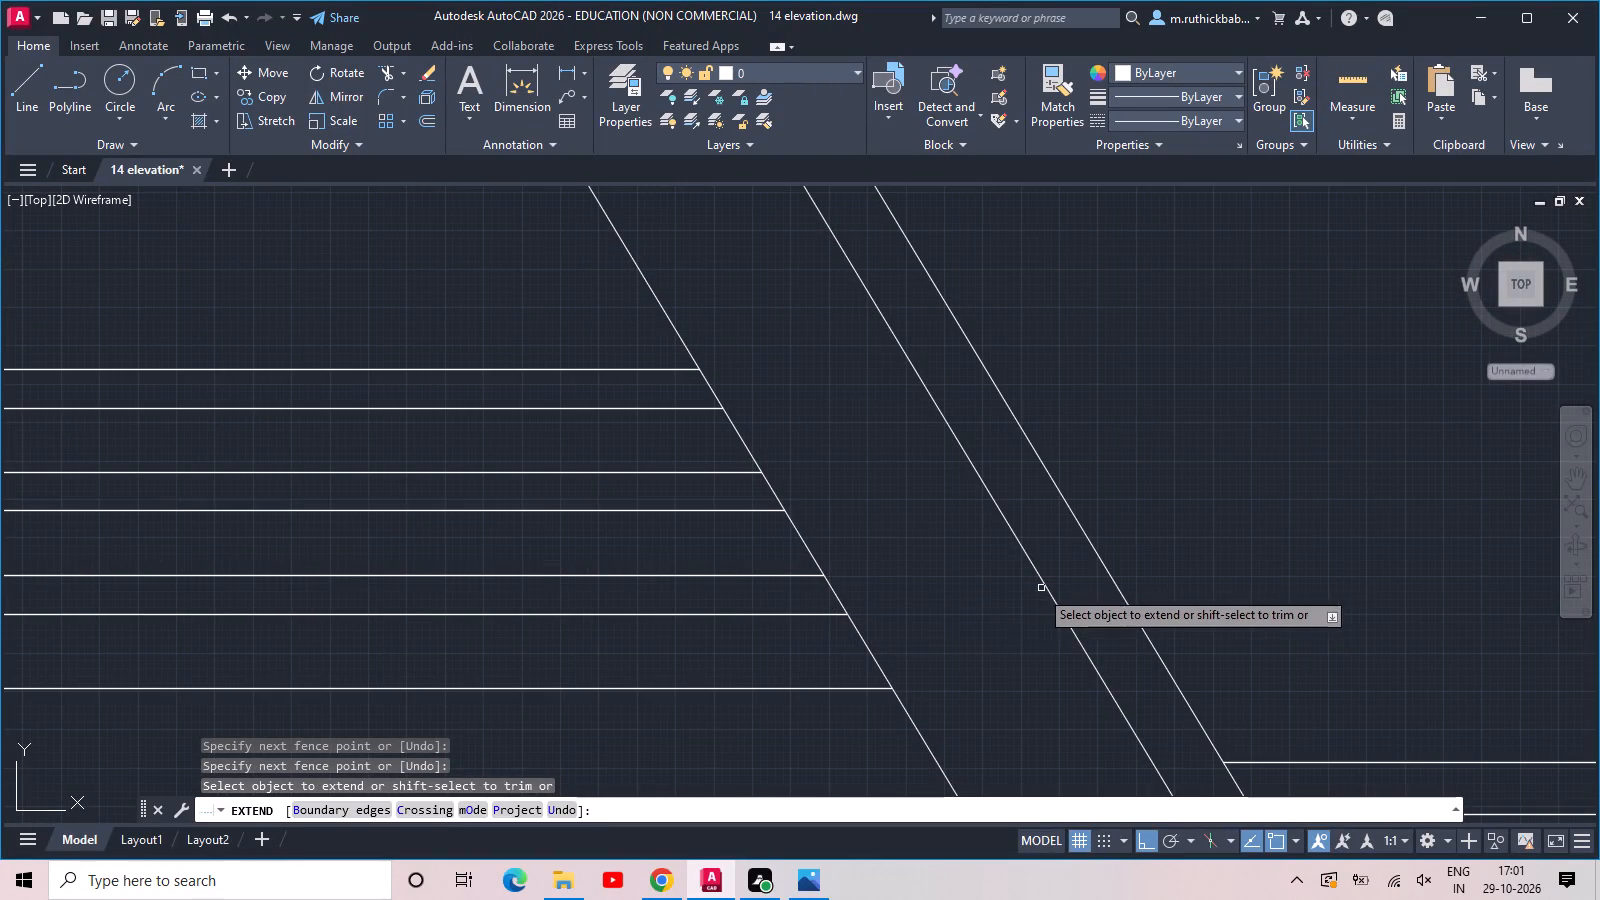
{"action": "key", "text": "Escape"}
Save the drawing.
{"action": "scroll", "coordinate": [1004, 587], "scroll_direction": "down", "scroll_amount": 2}
{"action": "key", "text": "ctrl+s"}
Copy the right lower opening's three vertical bars twice, side by side, hanging from the middle horizontal line between the slanted strips.
{"action": "scroll", "coordinate": [1012, 580], "scroll_direction": "down", "scroll_amount": 3, "text": "ctrl"}
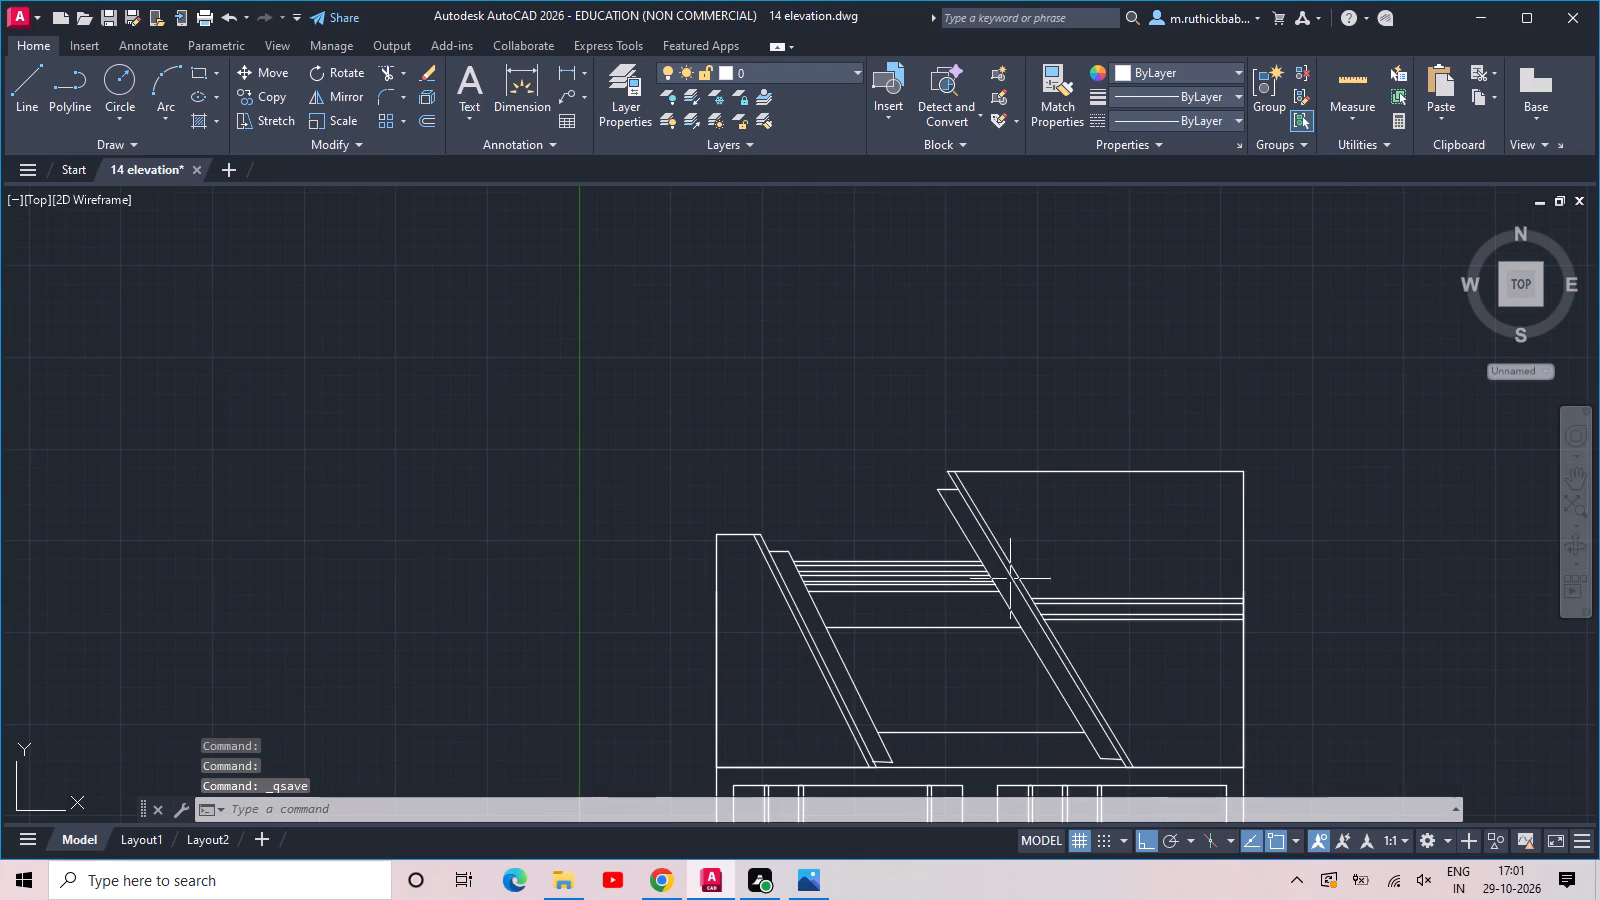
{"action": "middle_click_drag", "start_coordinate": [1010, 629], "coordinate": [1073, 443]}
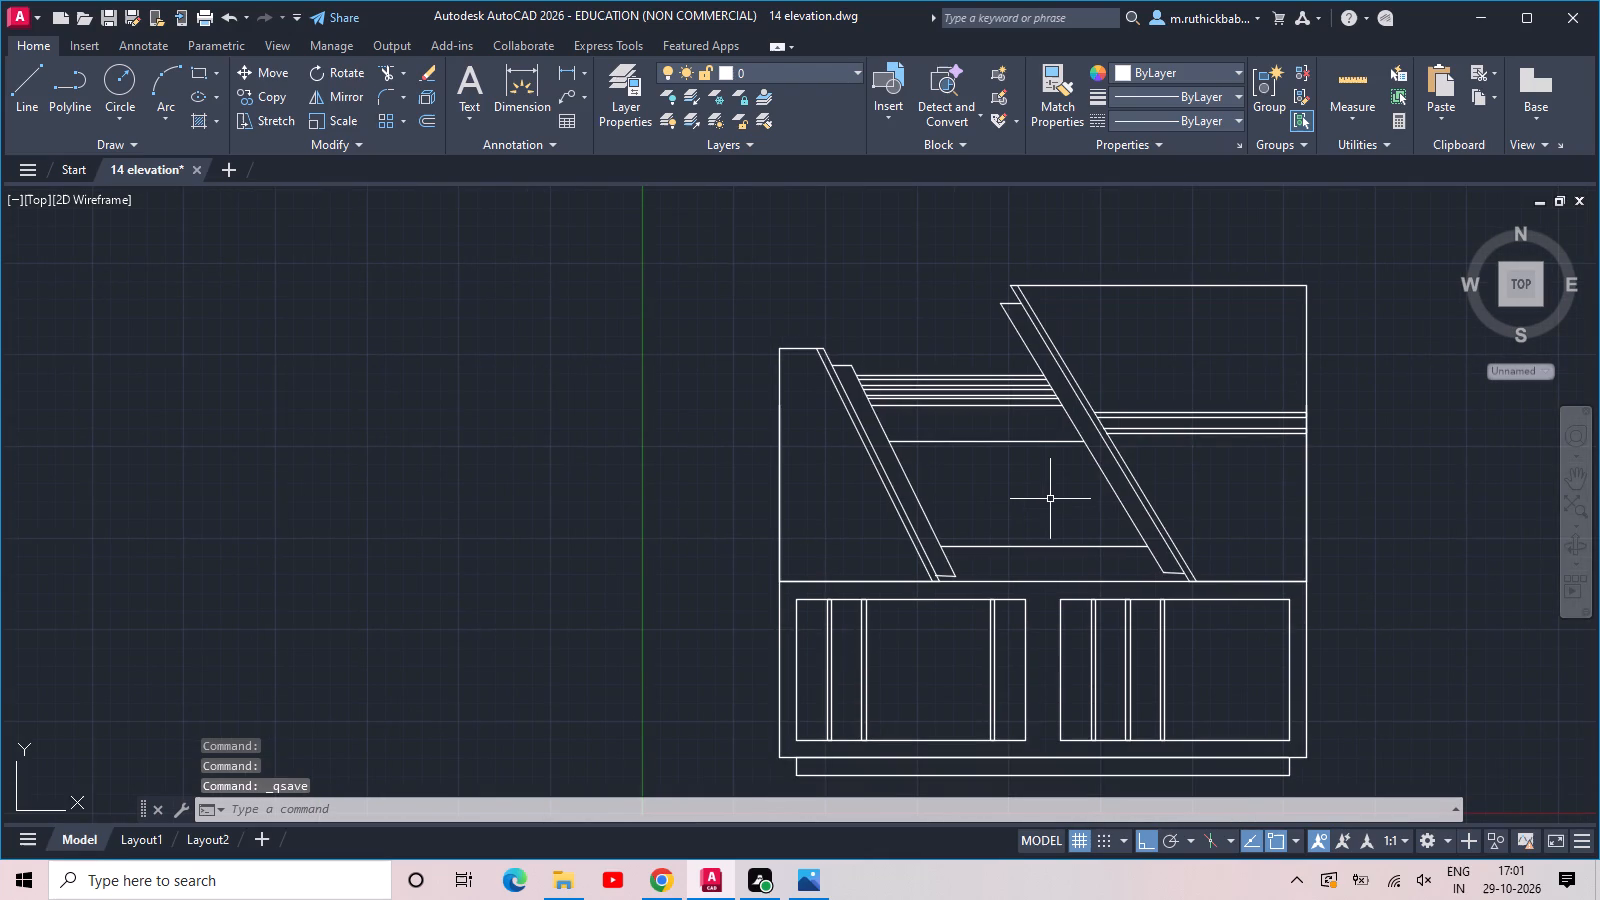
{"action": "middle_click", "coordinate": [1043, 471]}
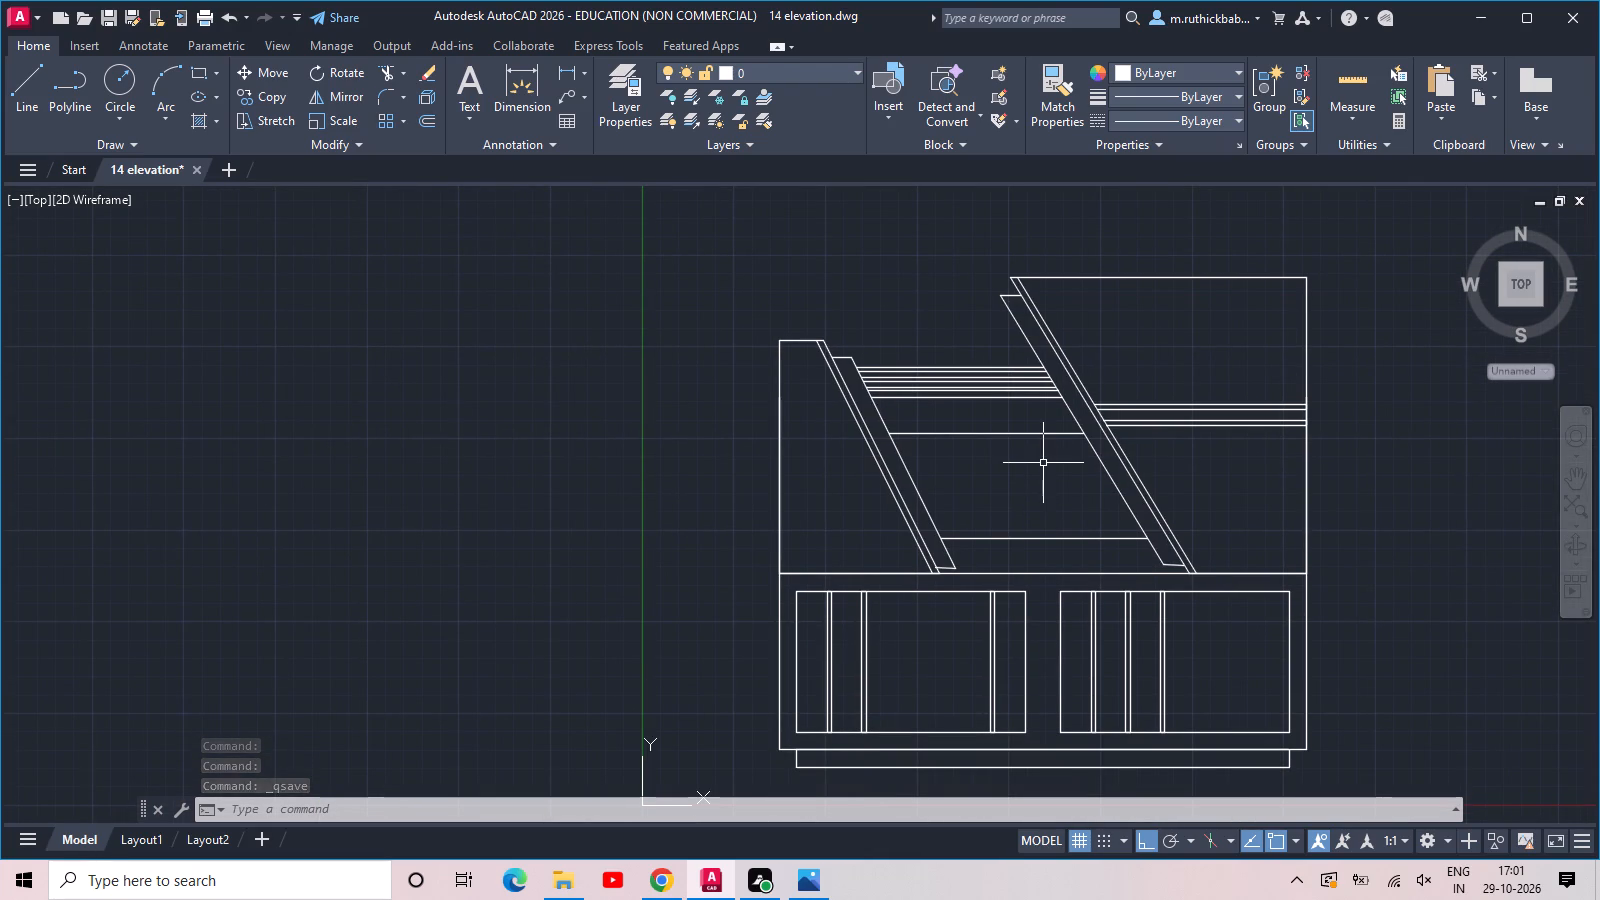
{"action": "scroll", "coordinate": [877, 623], "scroll_direction": "up", "scroll_amount": 1}
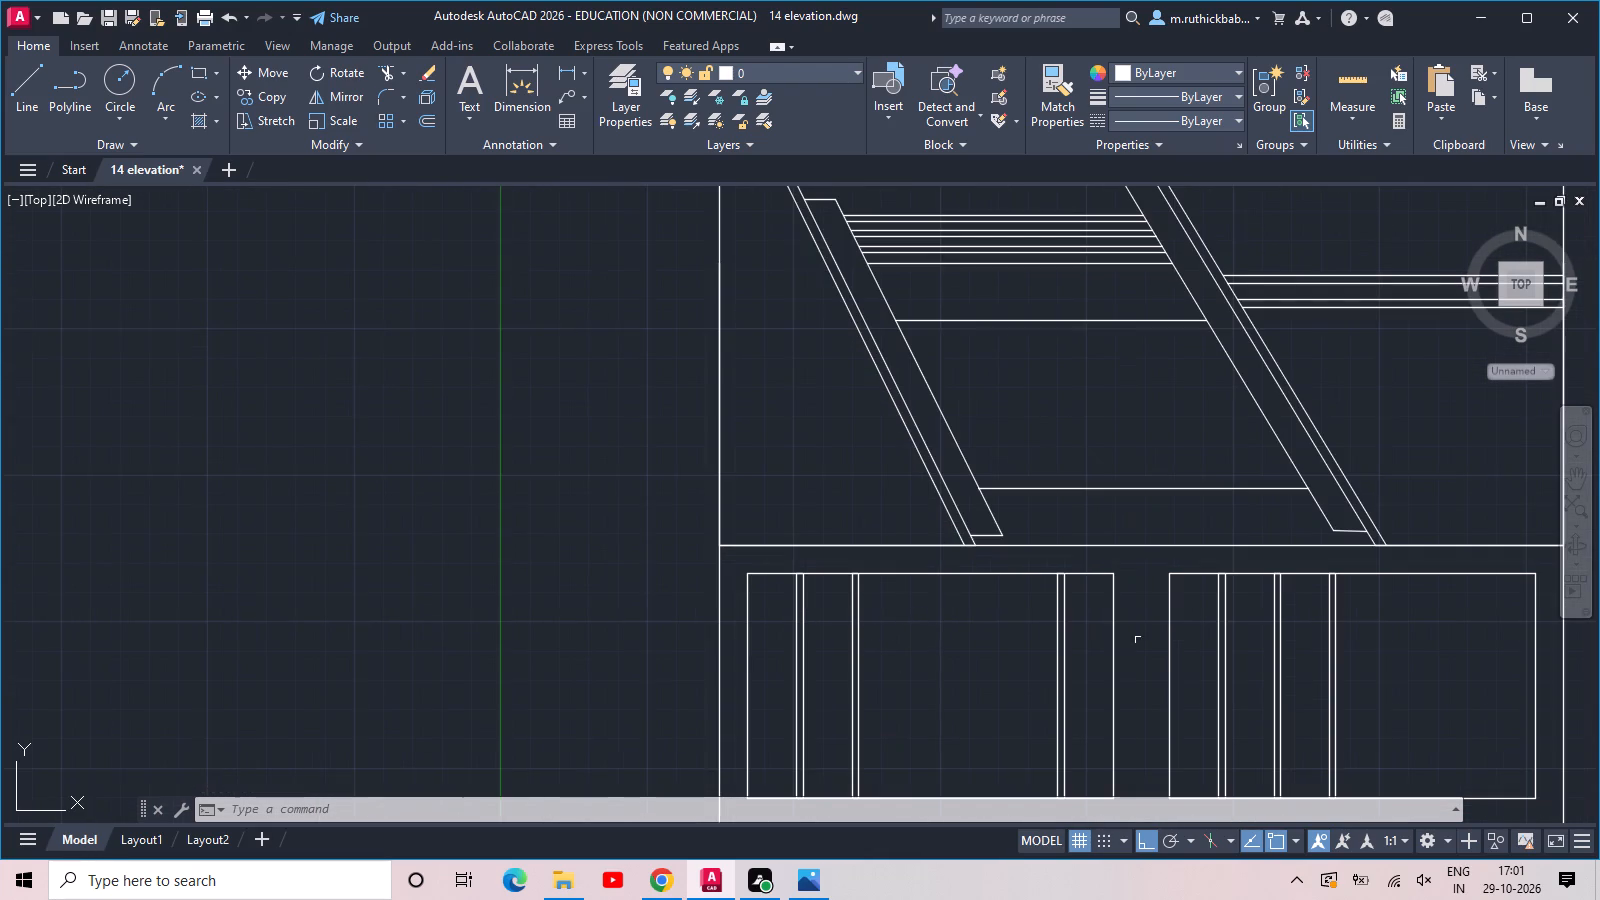
{"action": "left_click_drag", "start_coordinate": [1388, 652], "coordinate": [1368, 652]}
{"action": "left_click", "coordinate": [1207, 604]}
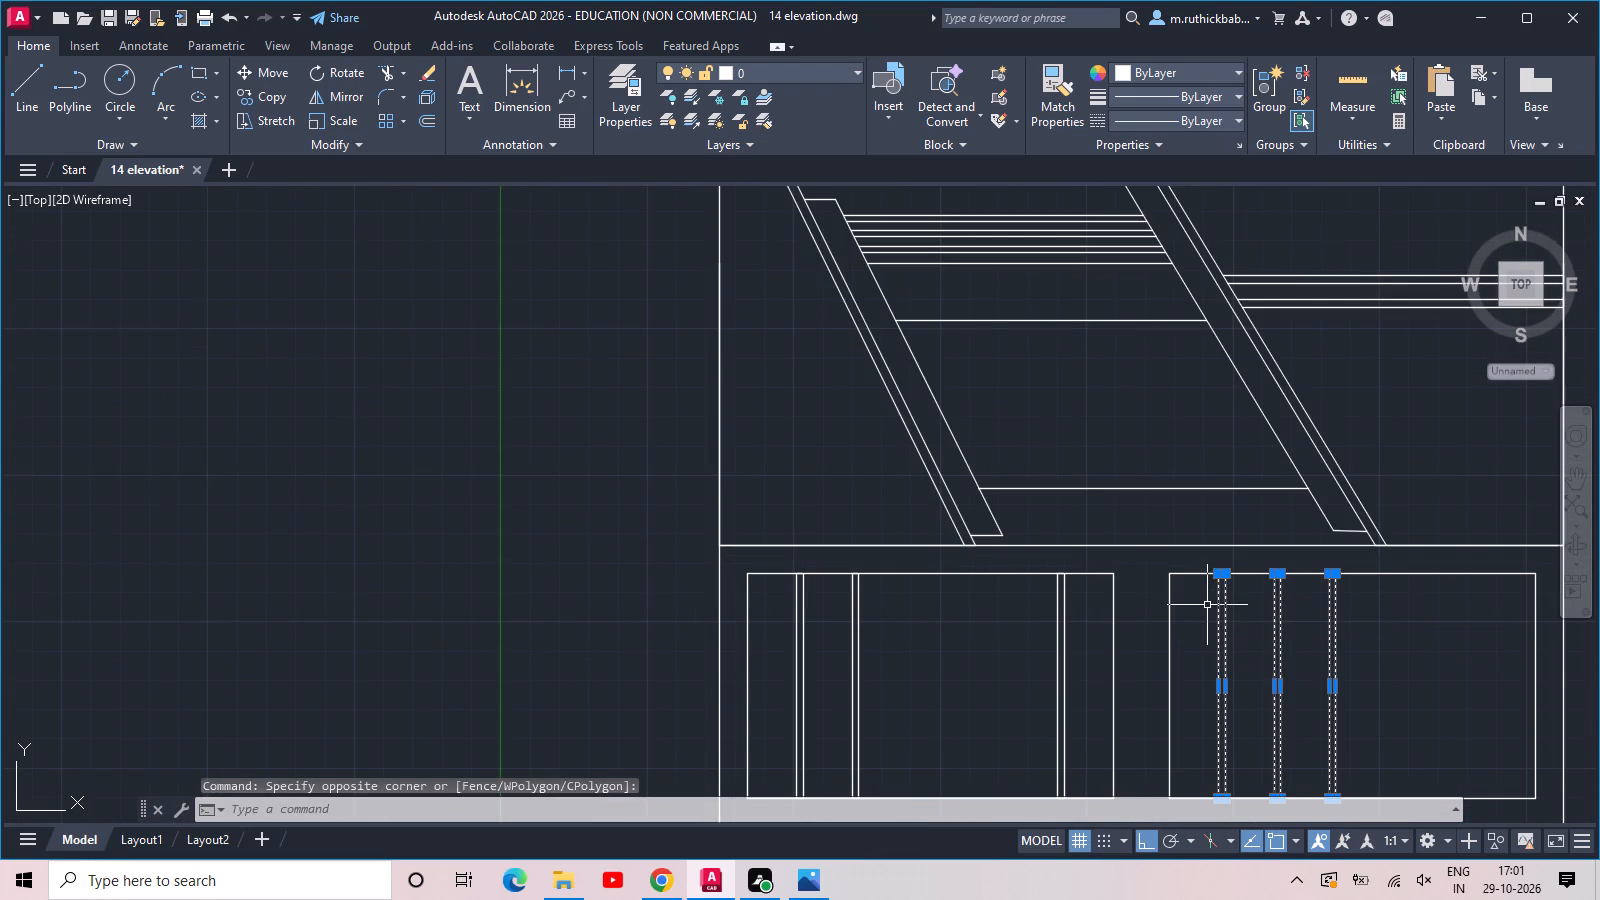
{"action": "type", "text": "co"}
{"action": "key", "text": "space"}
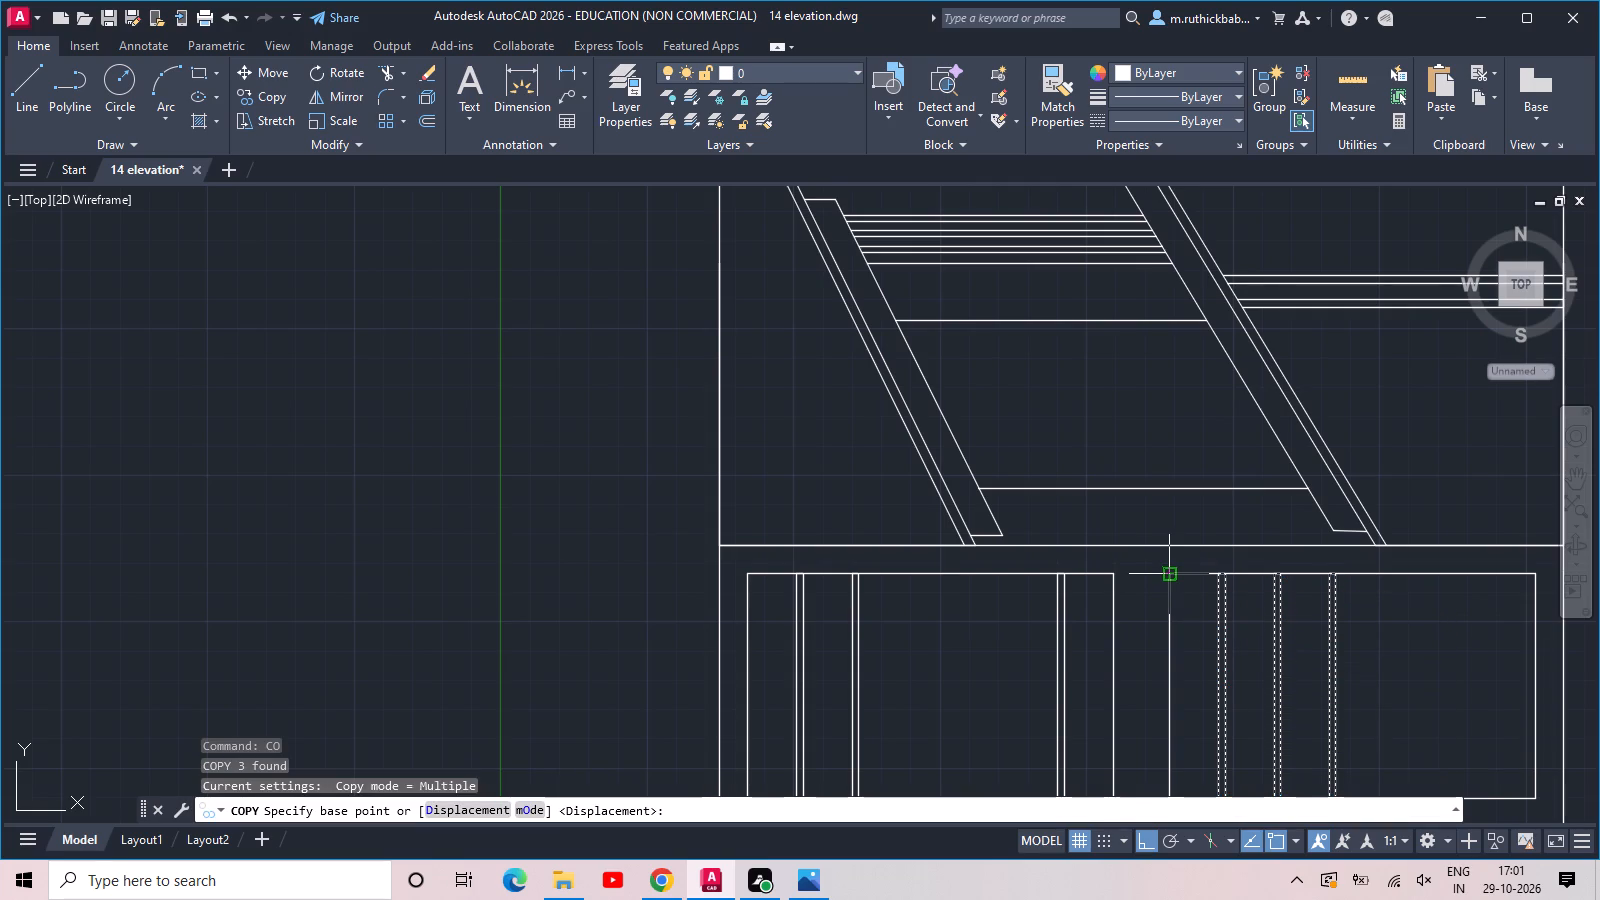
{"action": "left_click", "coordinate": [1174, 577]}
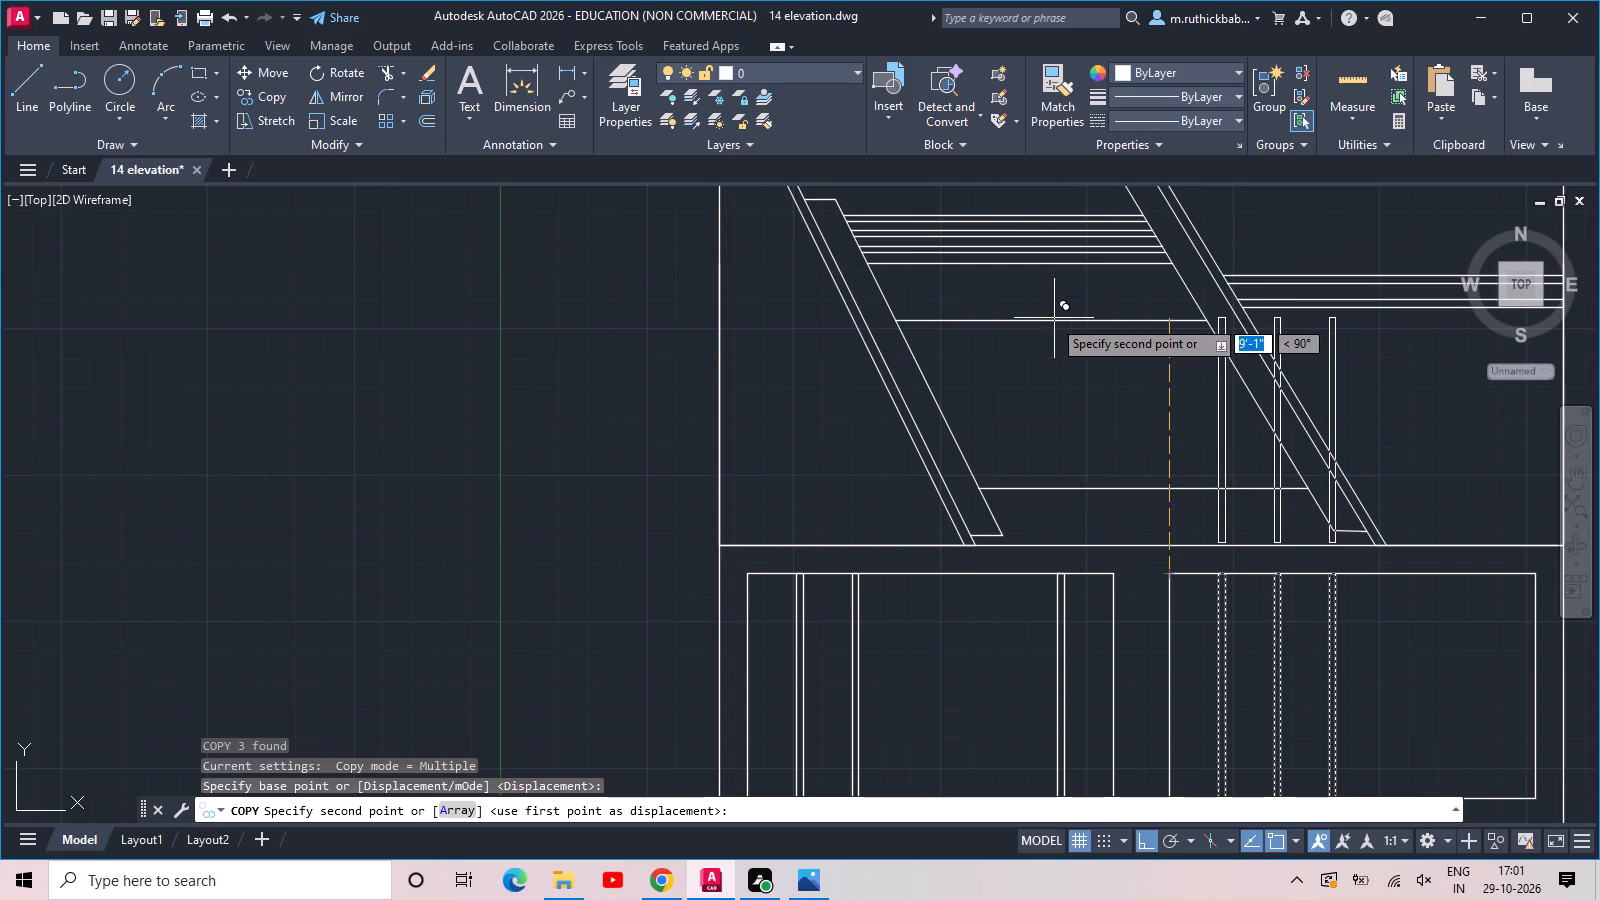
{"action": "left_click", "coordinate": [928, 322]}
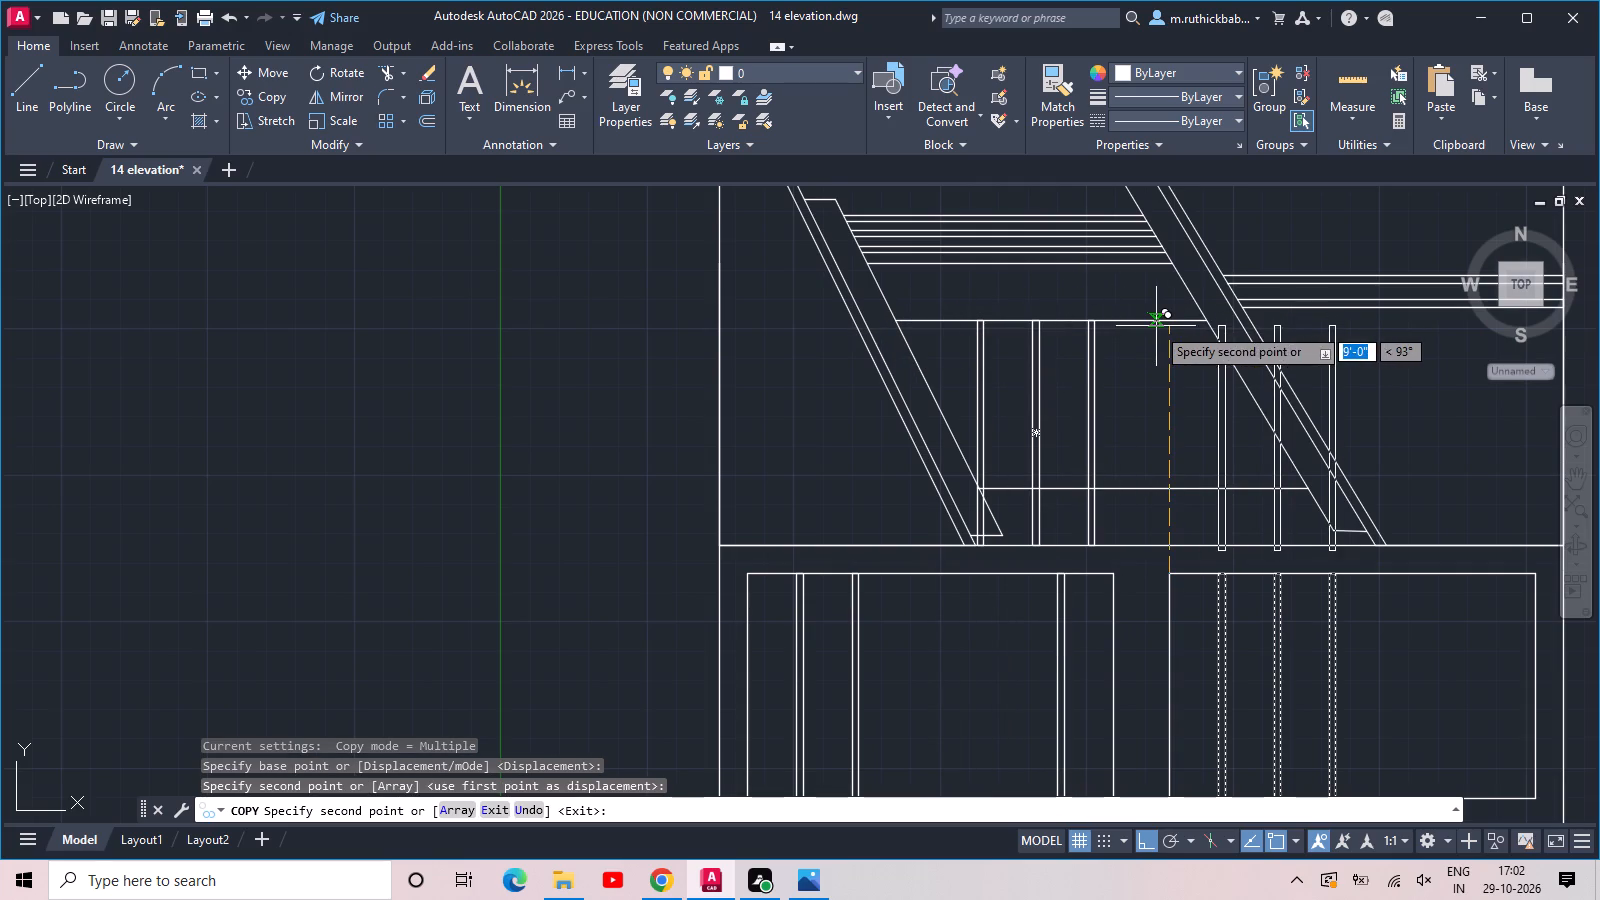
{"action": "left_click", "coordinate": [1095, 323]}
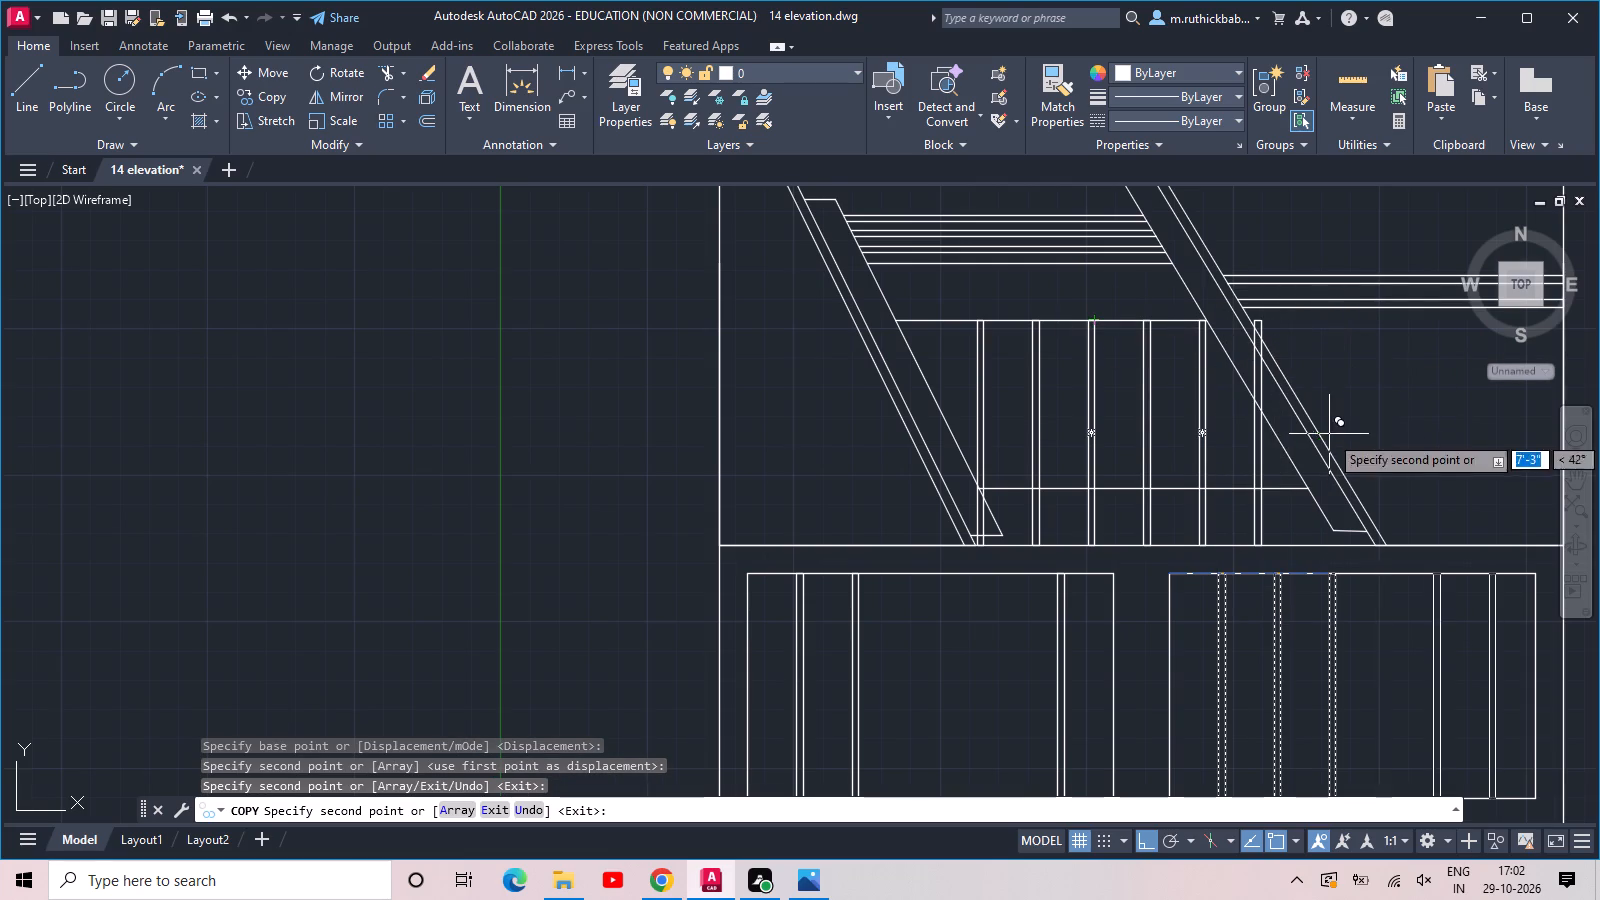
{"action": "key", "text": "ctrl+z"}
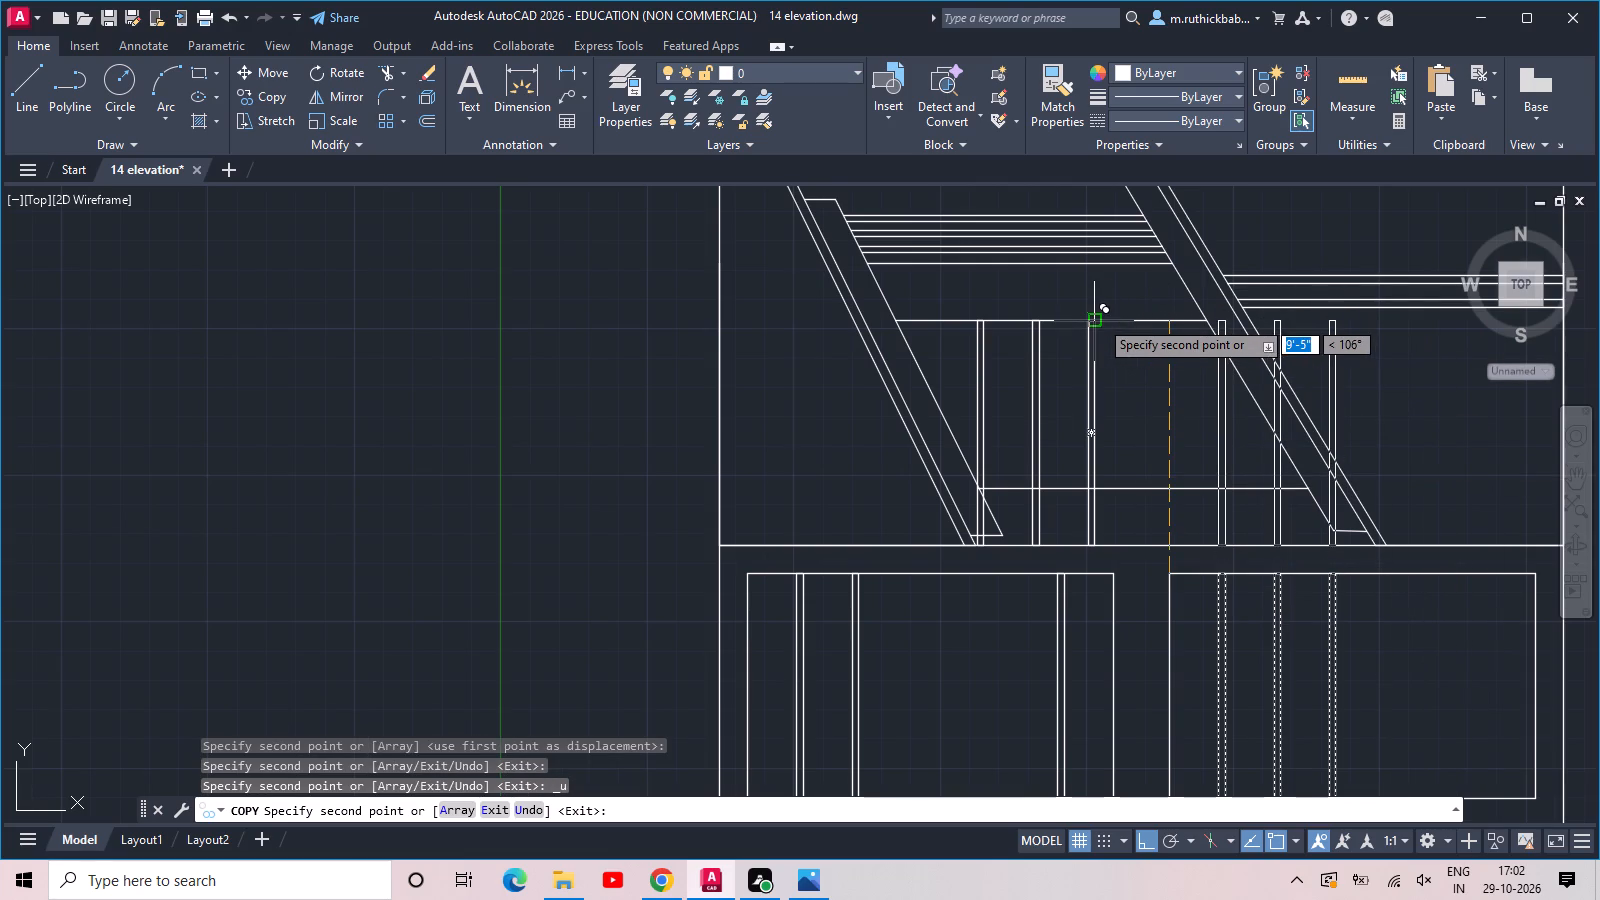
{"action": "left_click", "coordinate": [1097, 319]}
{"action": "middle_click_drag", "start_coordinate": [1377, 370], "coordinate": [1089, 371]}
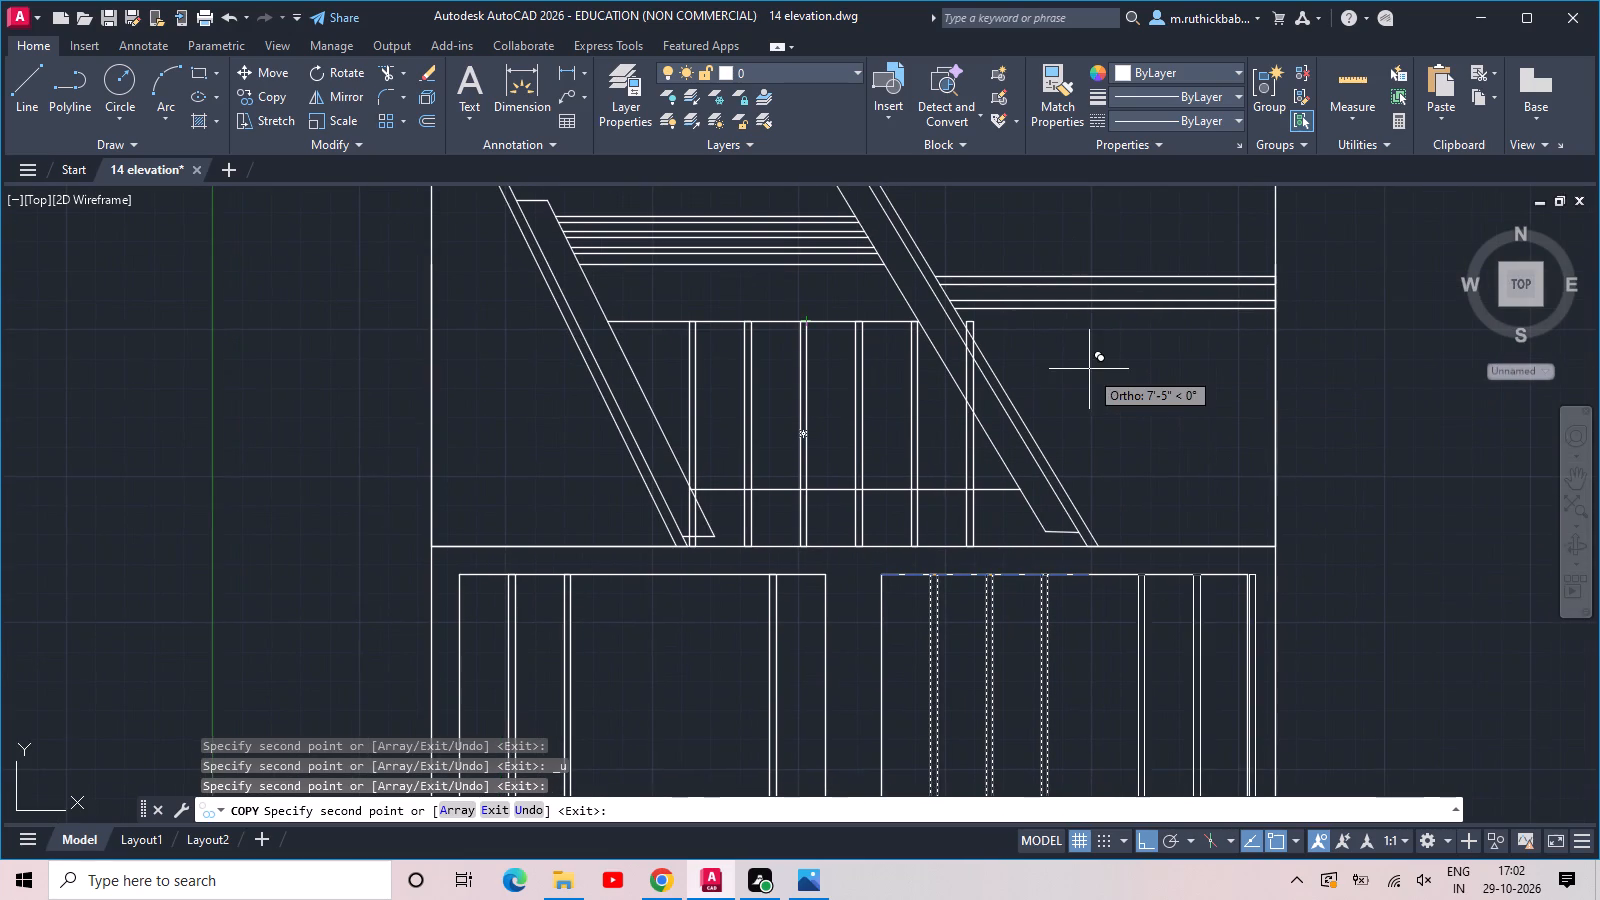
{"action": "key", "text": "Escape"}
Trim the rightmost copied vertical bar where it crosses the right slanted strip of the upper storey.
{"action": "type", "text": "tr"}
{"action": "key", "text": "space"}
{"action": "key", "text": "space"}
{"action": "scroll", "coordinate": [943, 334], "scroll_direction": "up", "scroll_amount": 3}
{"action": "left_click_drag", "start_coordinate": [918, 301], "coordinate": [922, 310]}
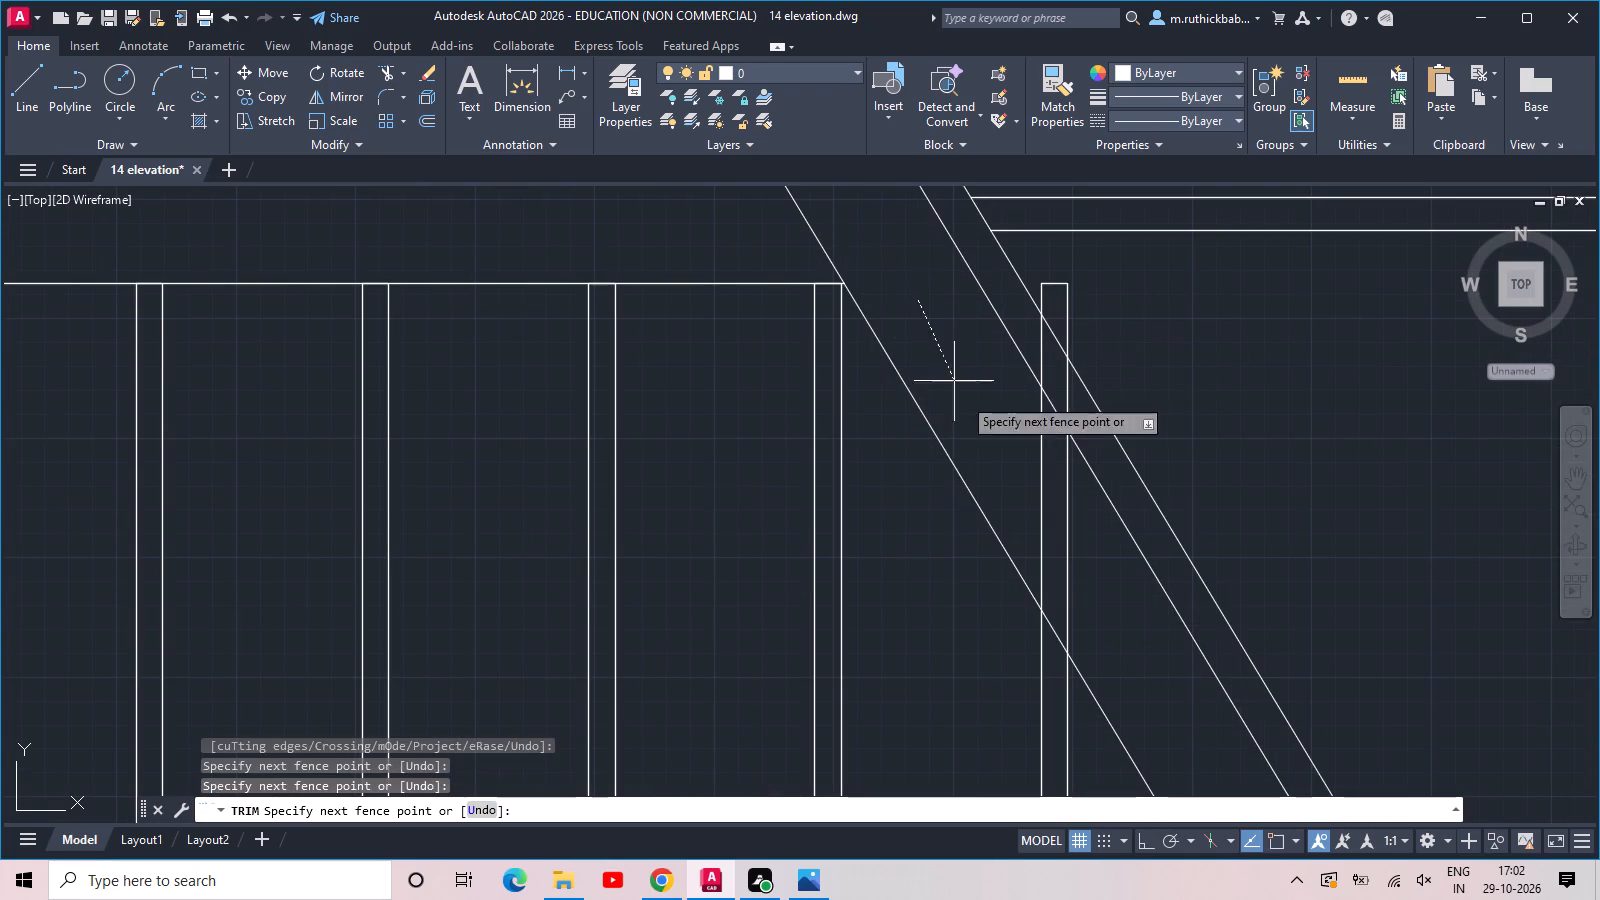
{"action": "left_click", "coordinate": [1171, 678]}
{"action": "scroll", "coordinate": [1131, 606], "scroll_direction": "down", "scroll_amount": 2}
{"action": "middle_click_drag", "start_coordinate": [1135, 606], "coordinate": [1213, 403]}
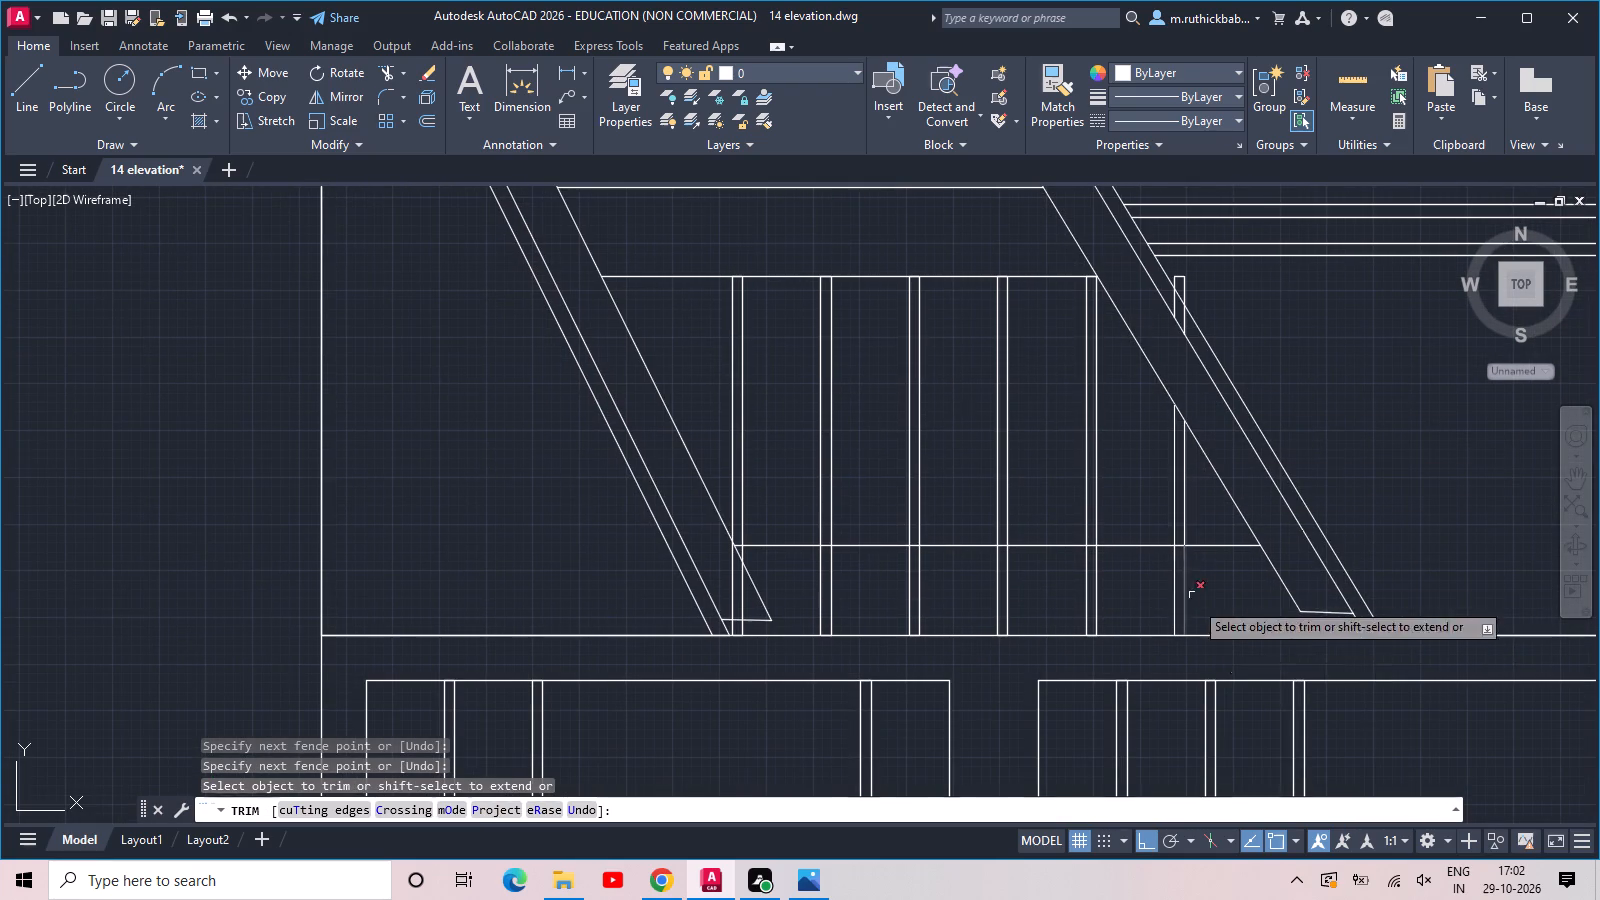
Trim the vertical bars below the lower horizontal line and the leftmost bar's portions beyond the left inner slanted line.
{"action": "left_click", "coordinate": [1214, 596]}
{"action": "left_click", "coordinate": [796, 569]}
{"action": "scroll", "coordinate": [736, 583], "scroll_direction": "up", "scroll_amount": 2}
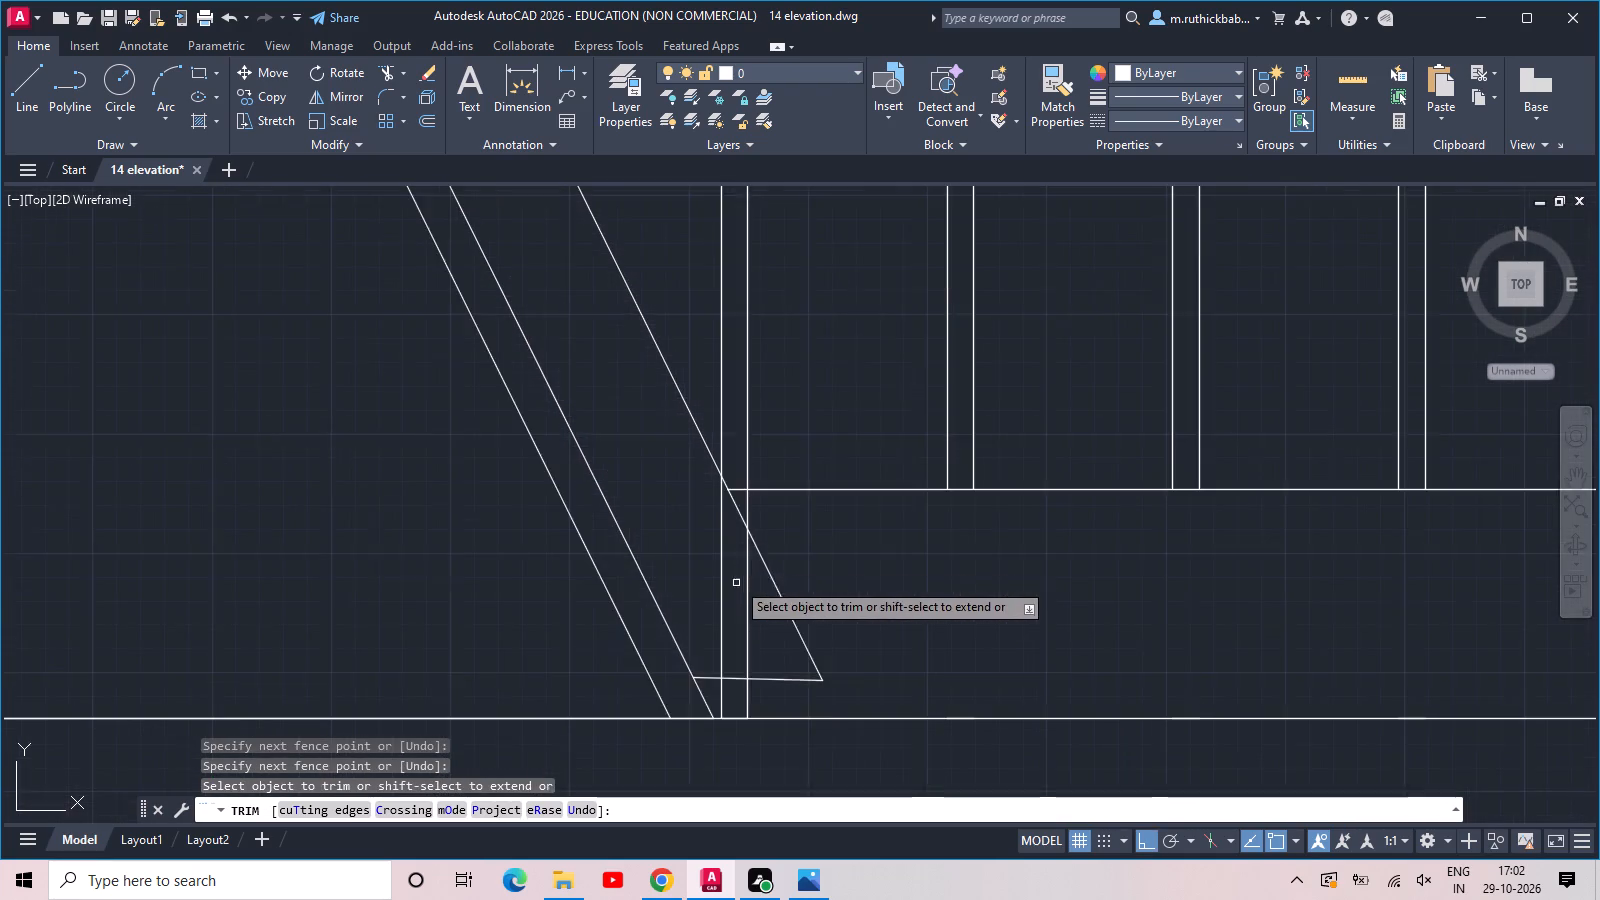
{"action": "scroll", "coordinate": [762, 537], "scroll_direction": "up", "scroll_amount": 2}
{"action": "left_click", "coordinate": [765, 494]}
{"action": "left_click", "coordinate": [715, 460]}
{"action": "left_click", "coordinate": [662, 464]}
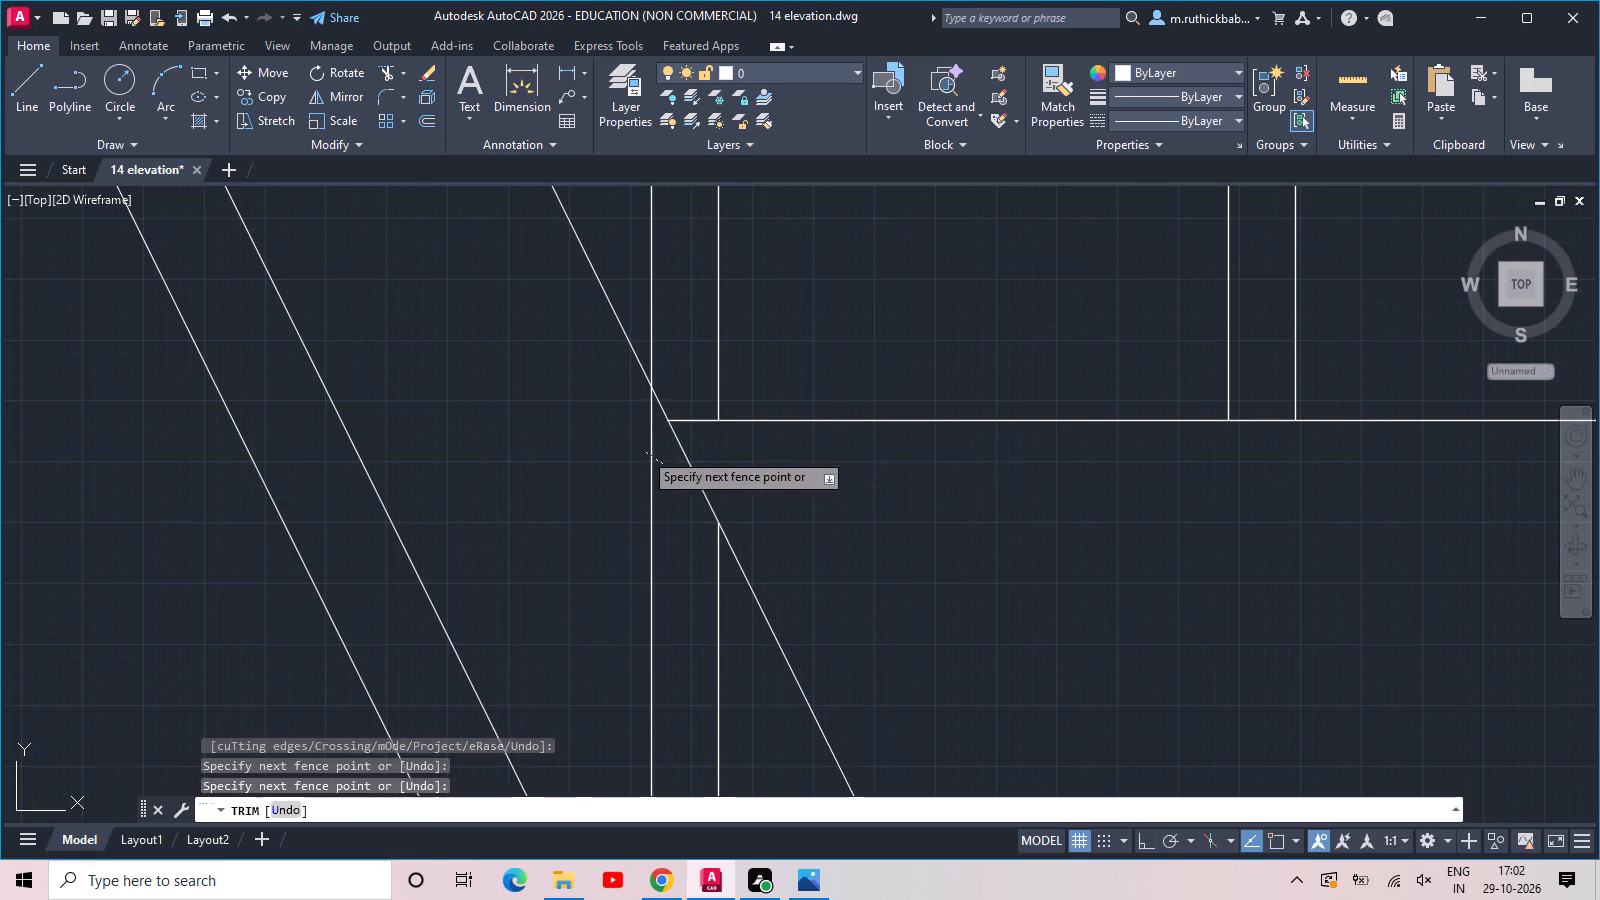
{"action": "left_click", "coordinate": [610, 435]}
{"action": "scroll", "coordinate": [612, 435], "scroll_direction": "down", "scroll_amount": 2}
{"action": "key", "text": "Escape"}
Erase the leftover bar pieces at the left slanted strip's foot and across the right slanted strip.
{"action": "left_click_drag", "start_coordinate": [620, 496], "coordinate": [649, 533]}
{"action": "left_click", "coordinate": [771, 634]}
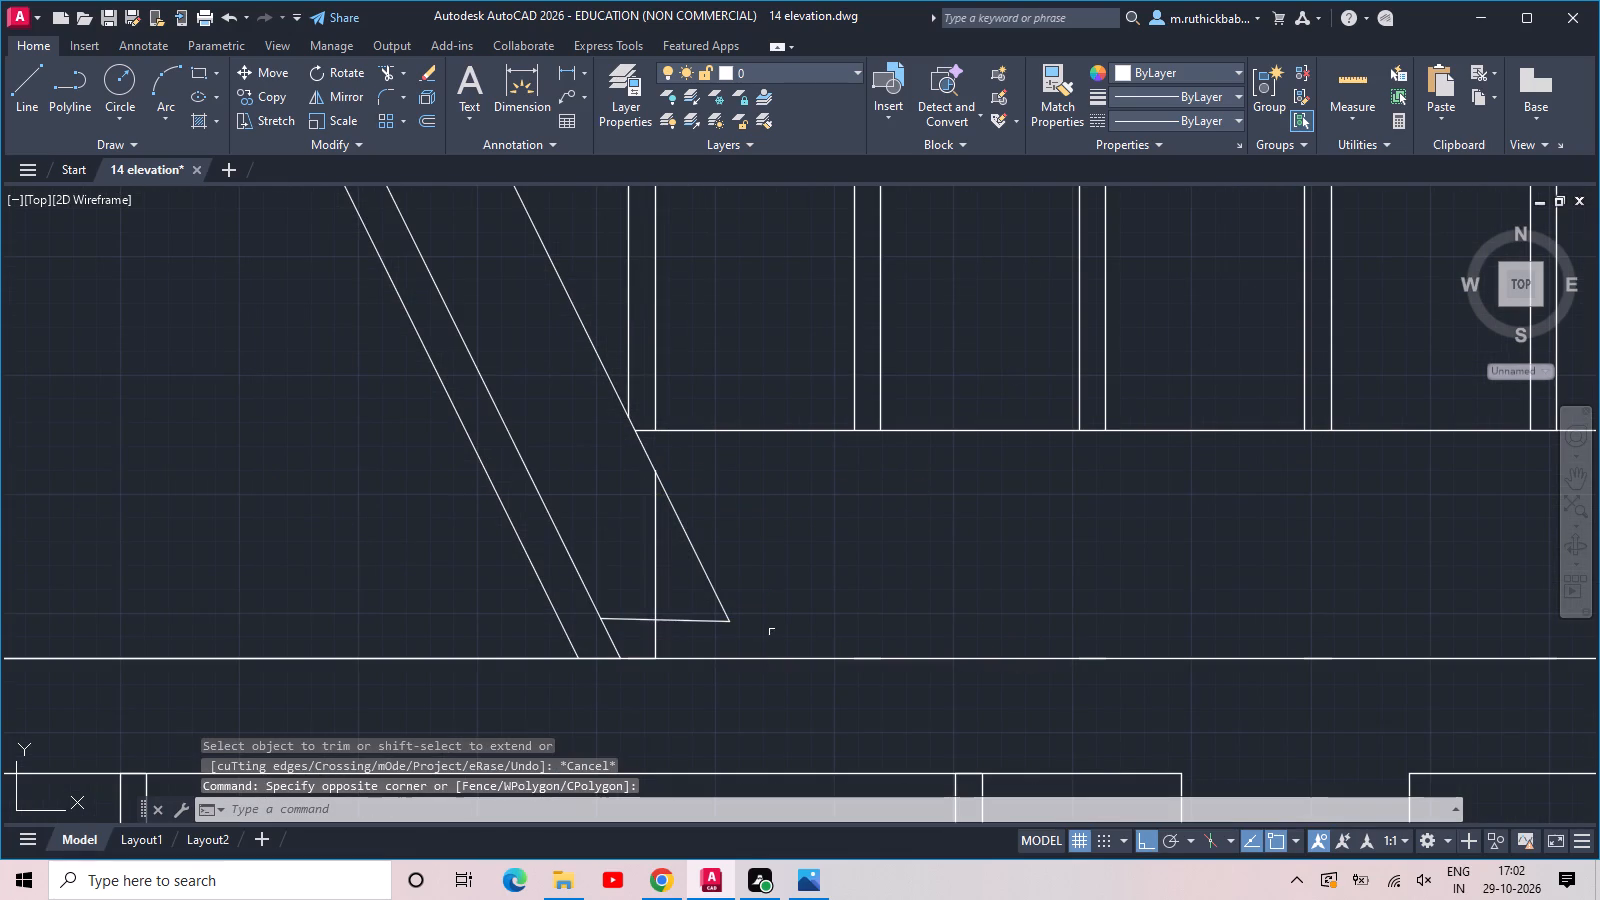
{"action": "left_click", "coordinate": [602, 461]}
{"action": "left_click", "coordinate": [744, 679]}
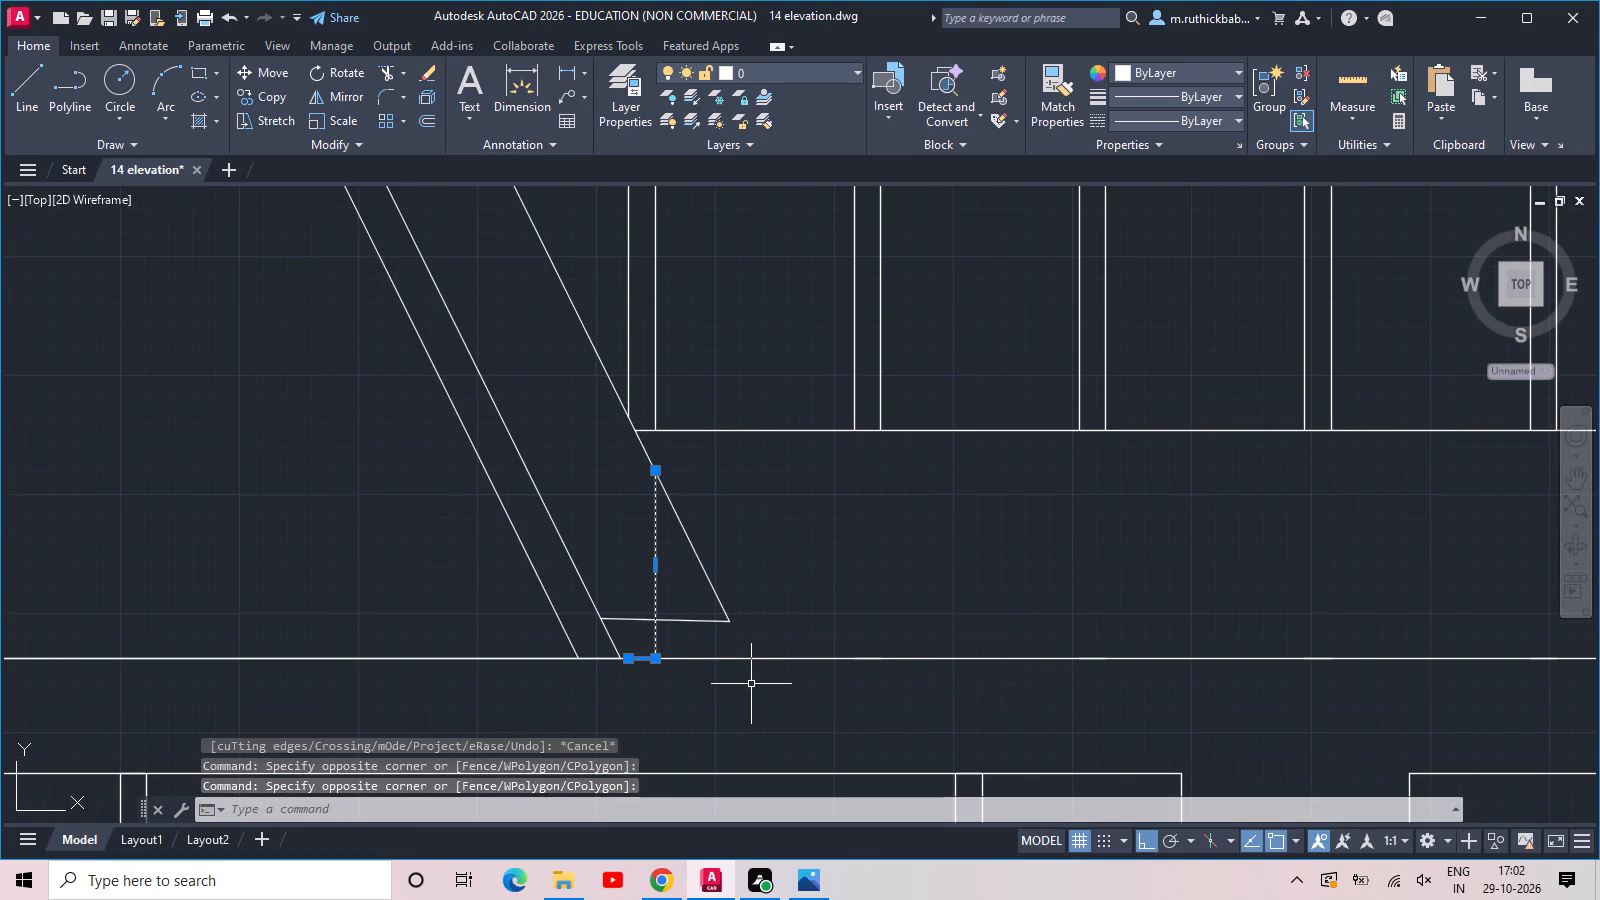
{"action": "key", "text": "Delete"}
{"action": "scroll", "coordinate": [767, 653], "scroll_direction": "down", "scroll_amount": 4}
{"action": "middle_click_drag", "start_coordinate": [788, 341], "coordinate": [790, 355]}
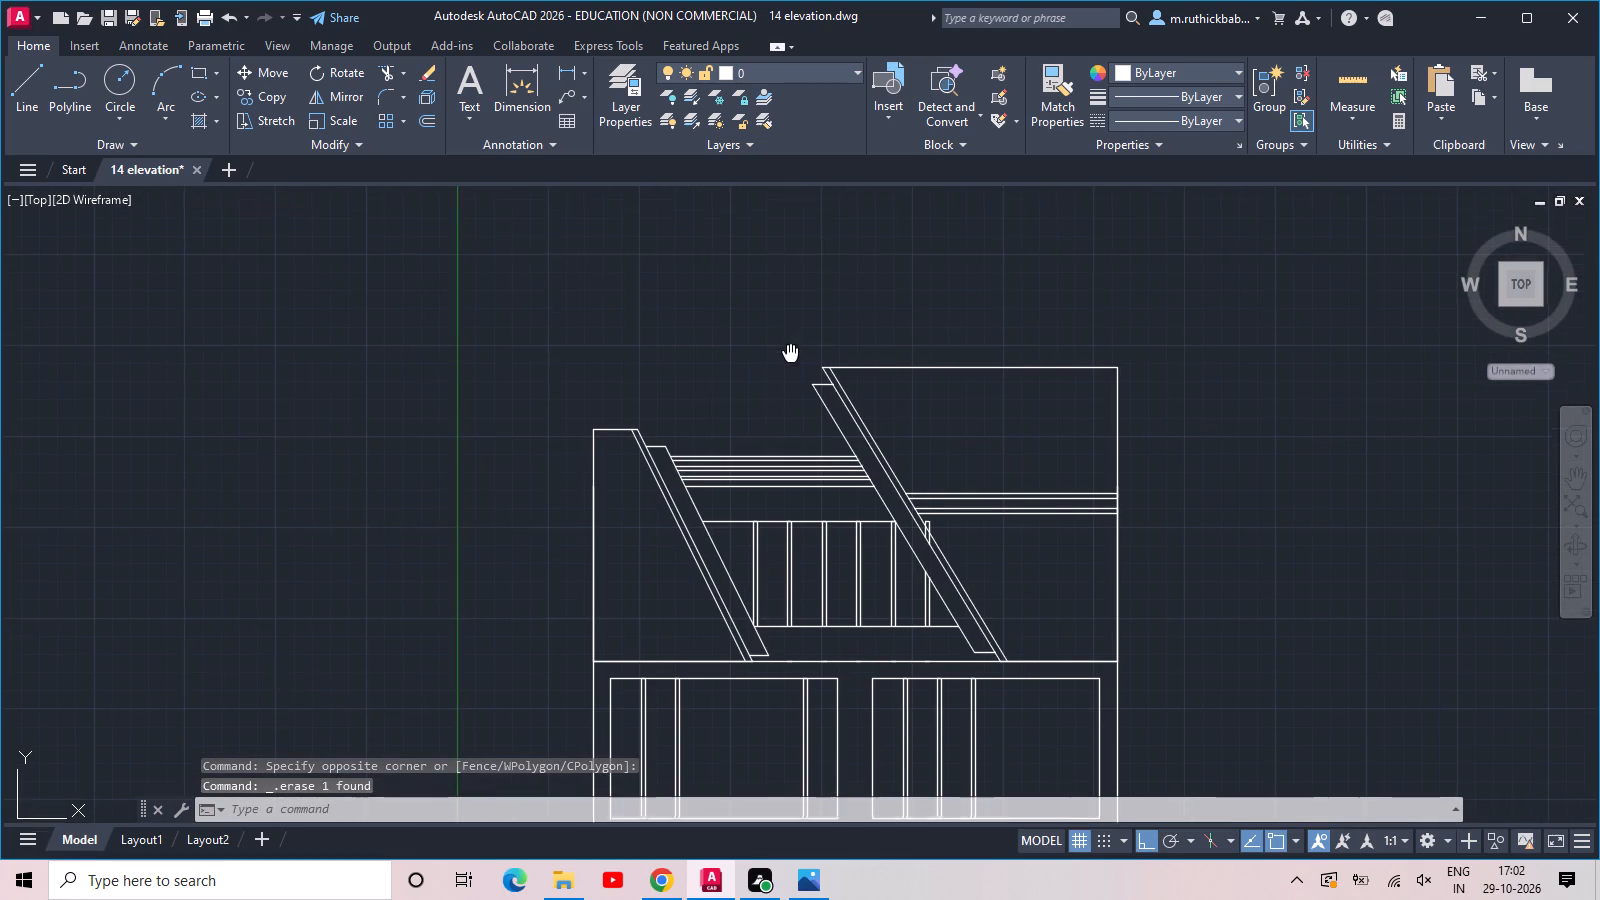
{"action": "scroll", "coordinate": [928, 525], "scroll_direction": "up", "scroll_amount": 4}
{"action": "left_click", "coordinate": [833, 434]}
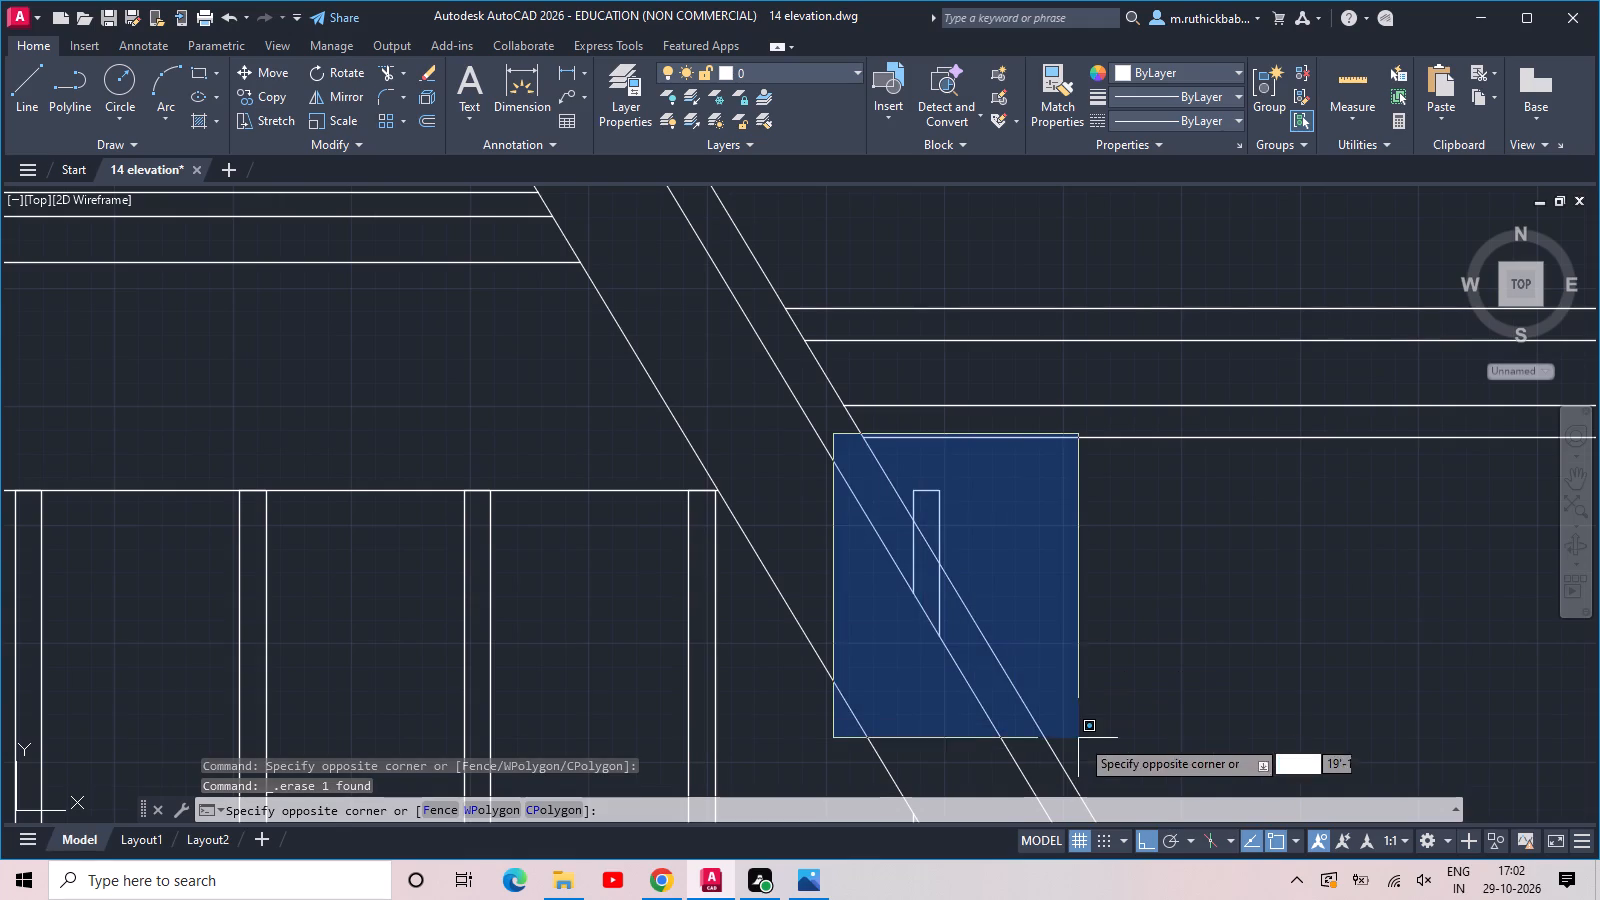
{"action": "left_click", "coordinate": [1074, 743]}
{"action": "key", "text": "Delete"}
{"action": "key", "text": "Delete"}
{"action": "key", "text": "Escape"}
{"action": "key", "text": "Escape"}
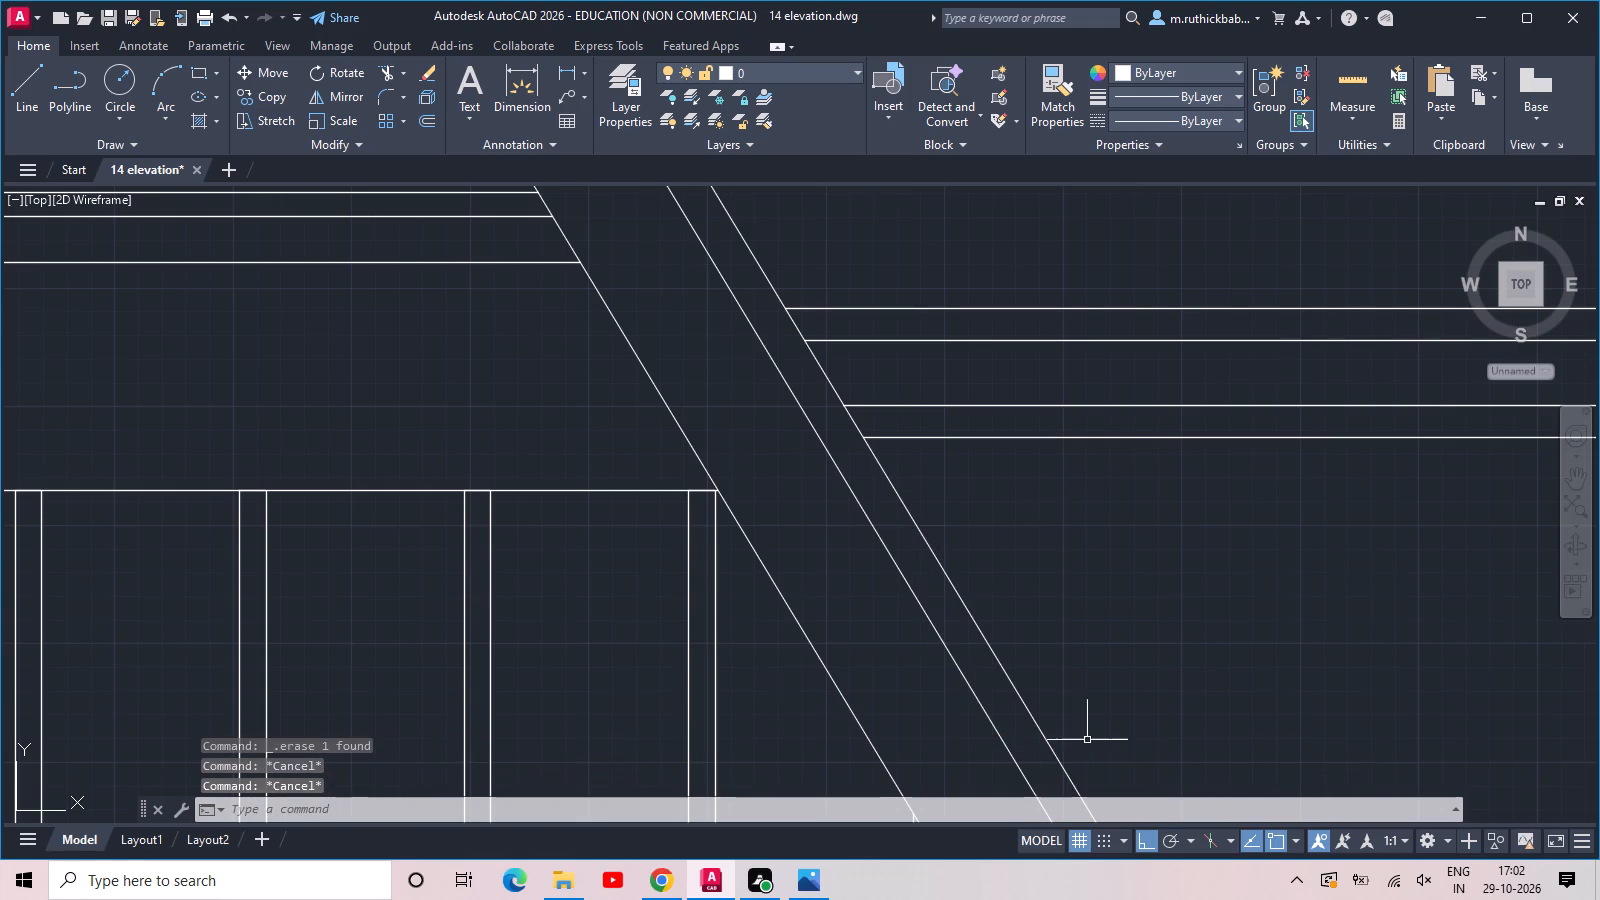
Offset the barred panel's bottom horizontal line 4" downward and its top horizontal line 4" upward.
{"action": "scroll", "coordinate": [1101, 738], "scroll_direction": "down", "scroll_amount": 3}
{"action": "middle_click_drag", "start_coordinate": [1076, 735], "coordinate": [1036, 392]}
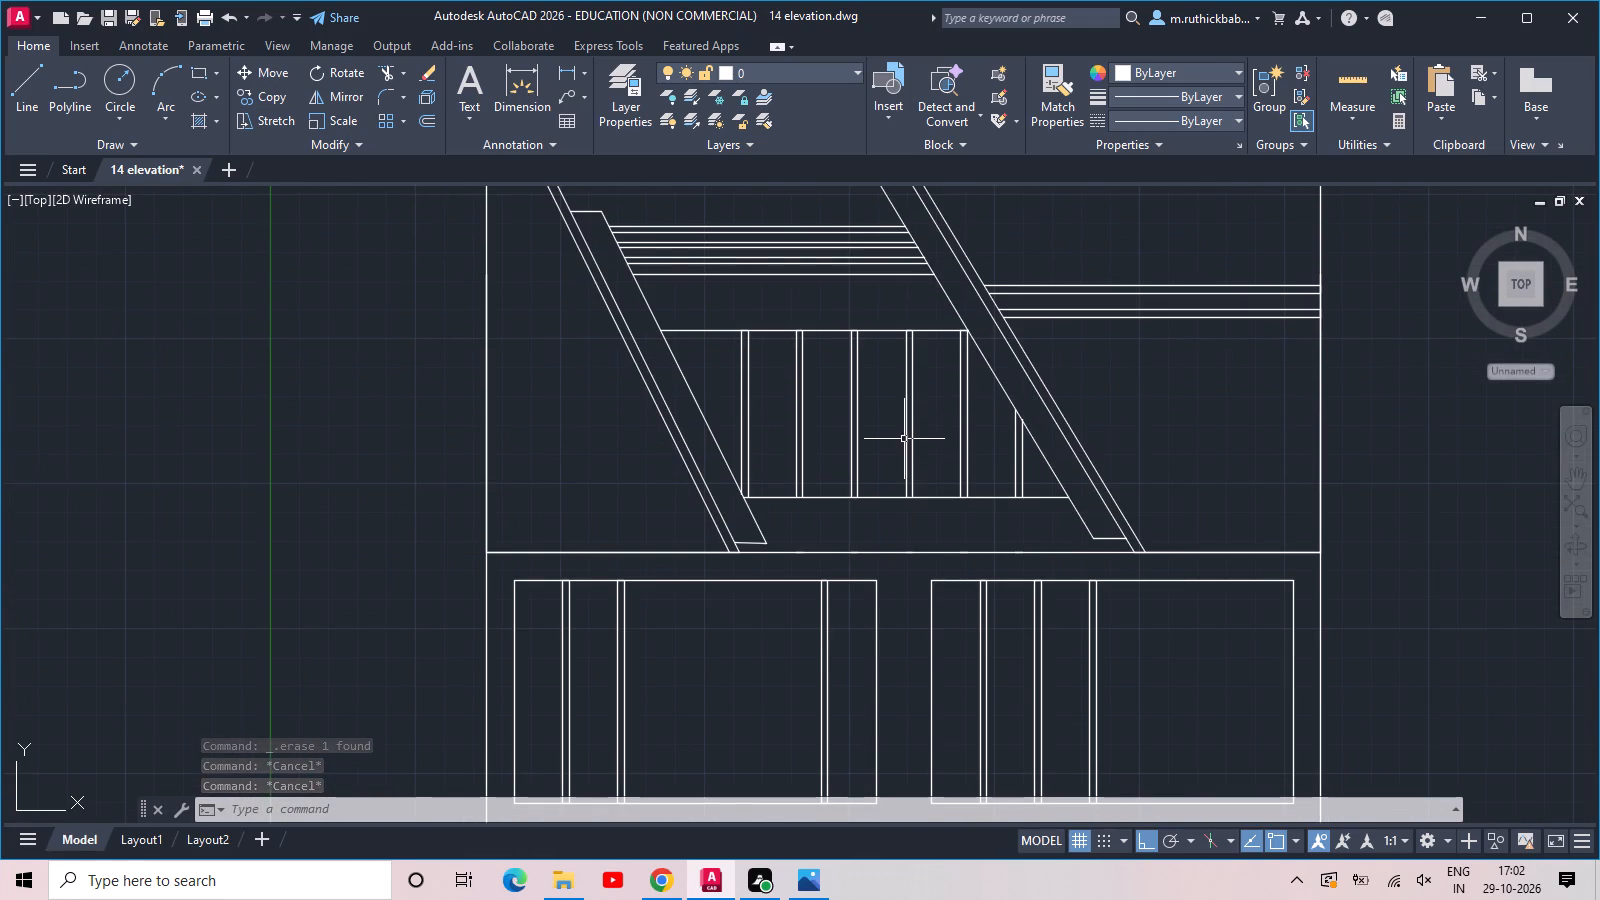
{"action": "scroll", "coordinate": [898, 441], "scroll_direction": "up", "scroll_amount": 2}
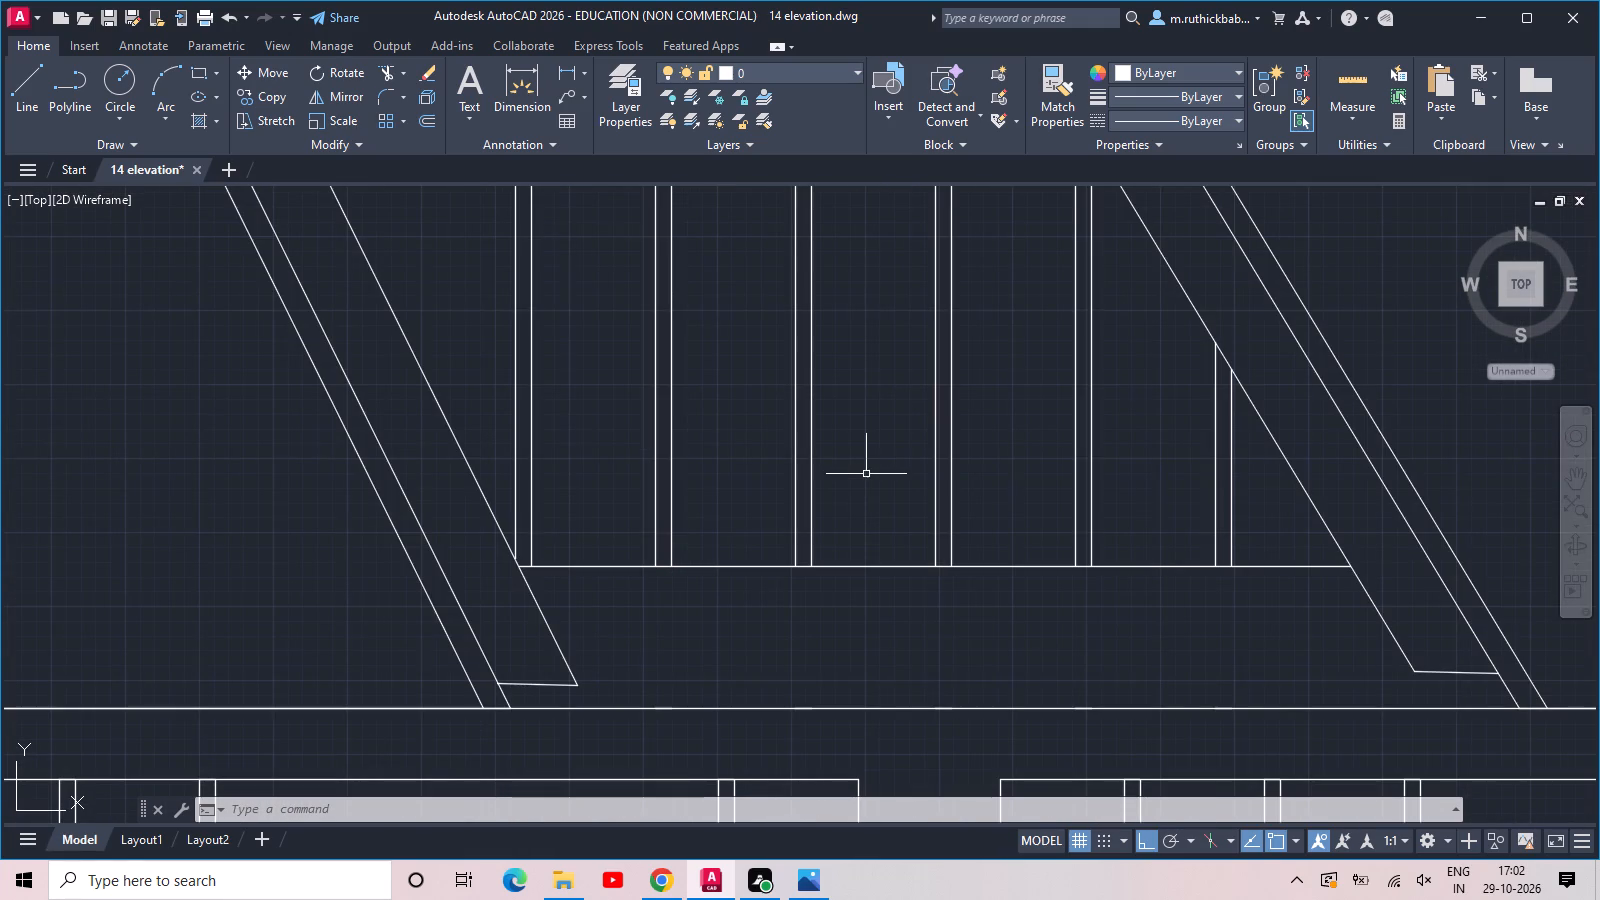
{"action": "type", "text": "off"}
{"action": "key", "text": "space"}
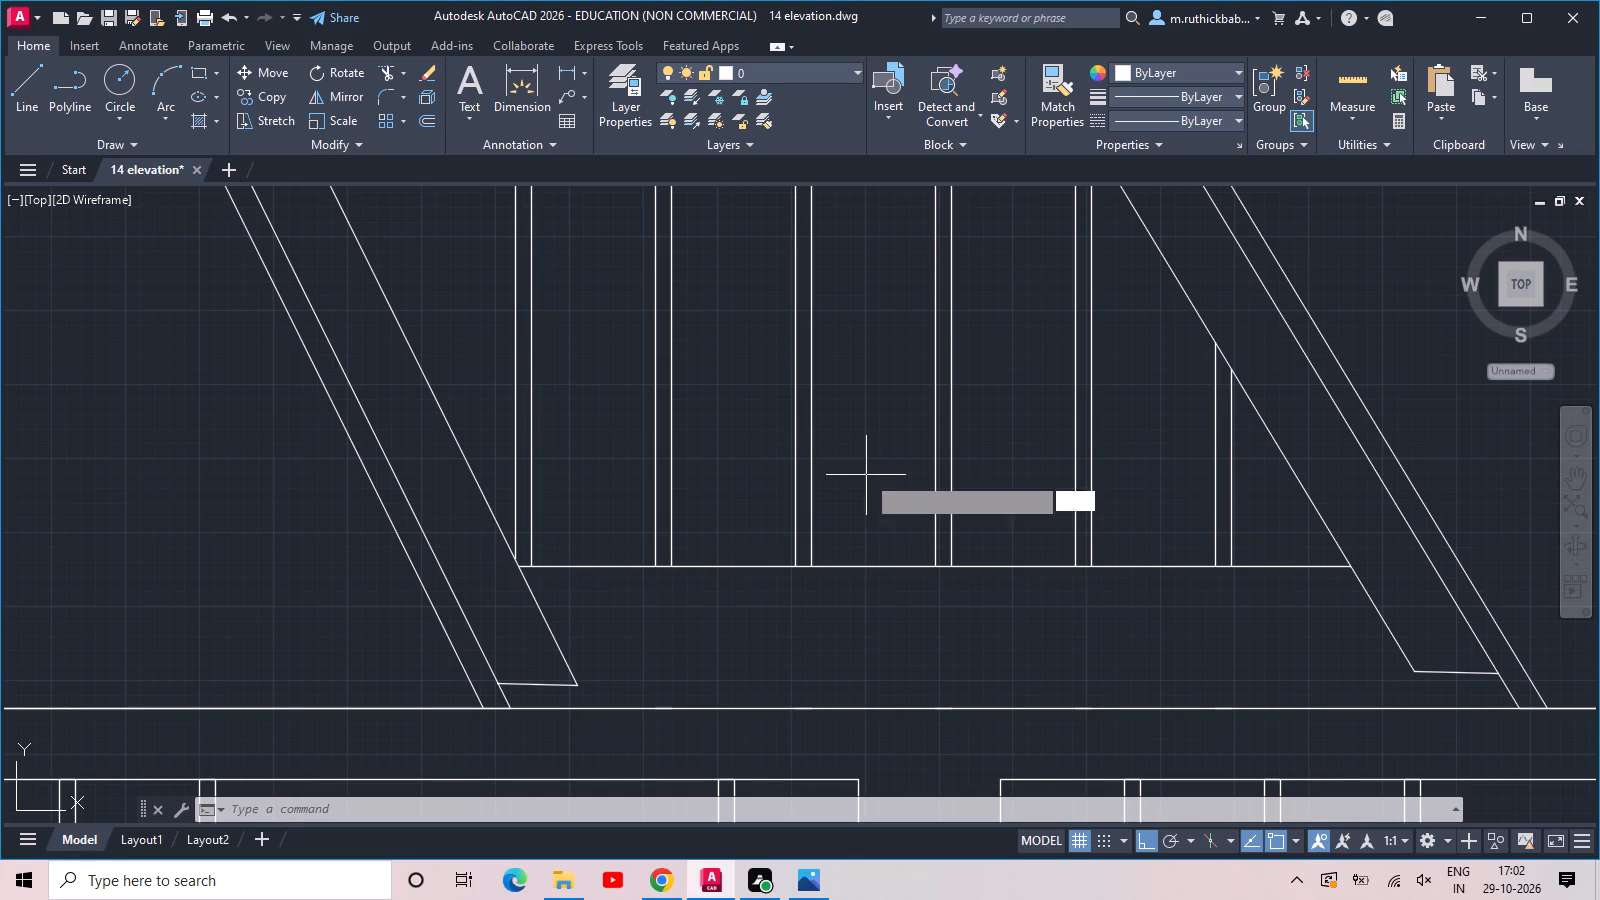
{"action": "type", "text": "4"}
{"action": "key", "text": "space"}
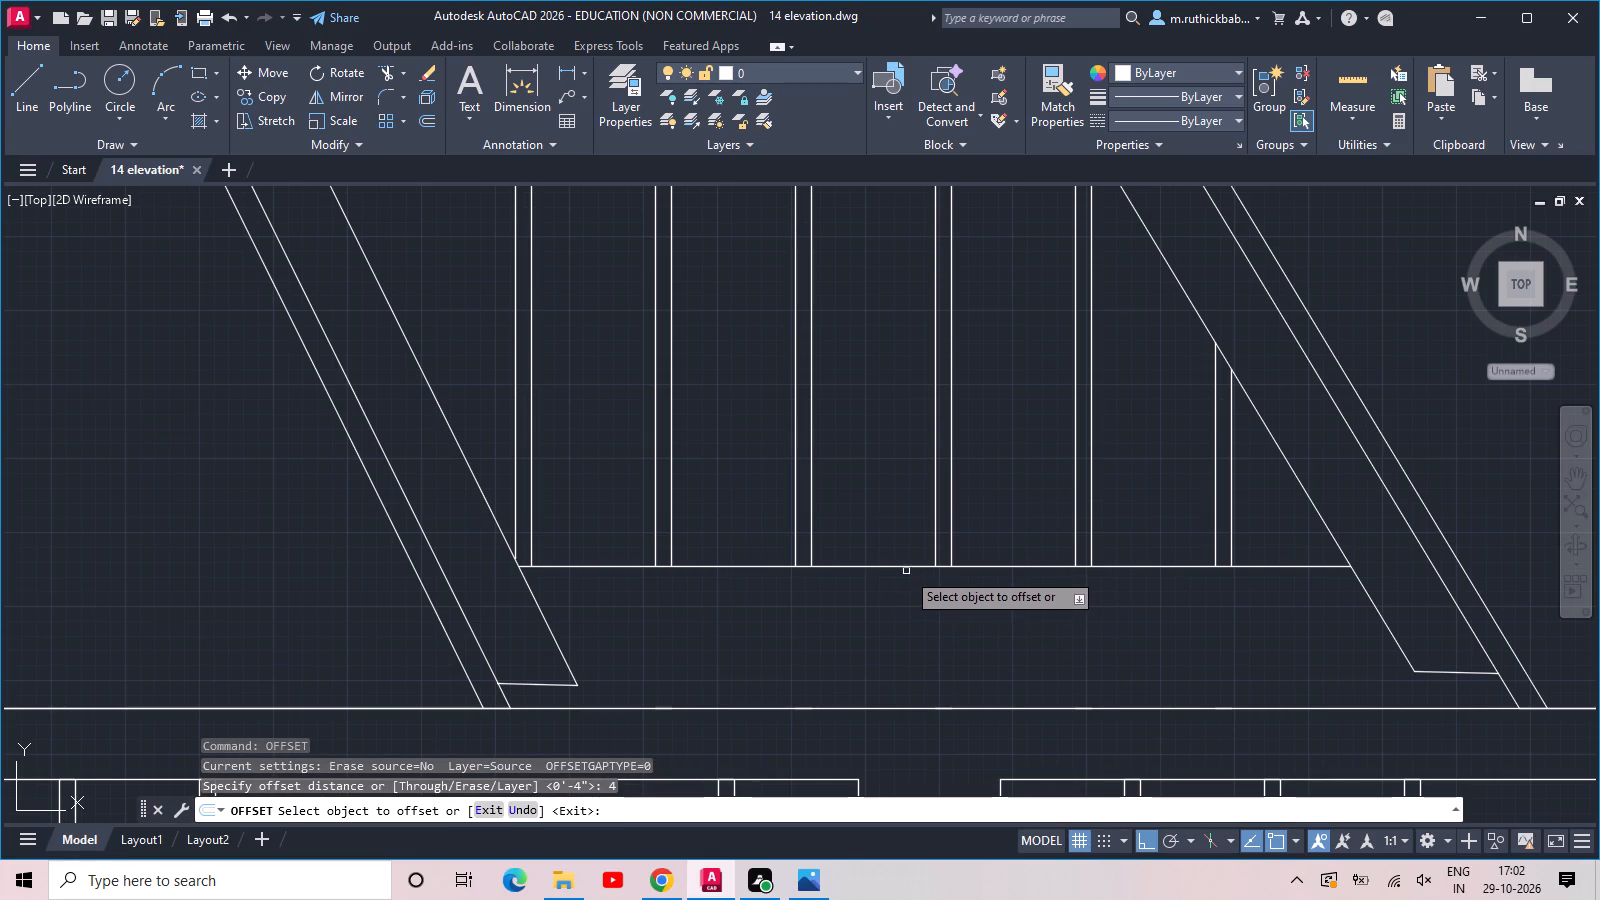
{"action": "left_click", "coordinate": [897, 563]}
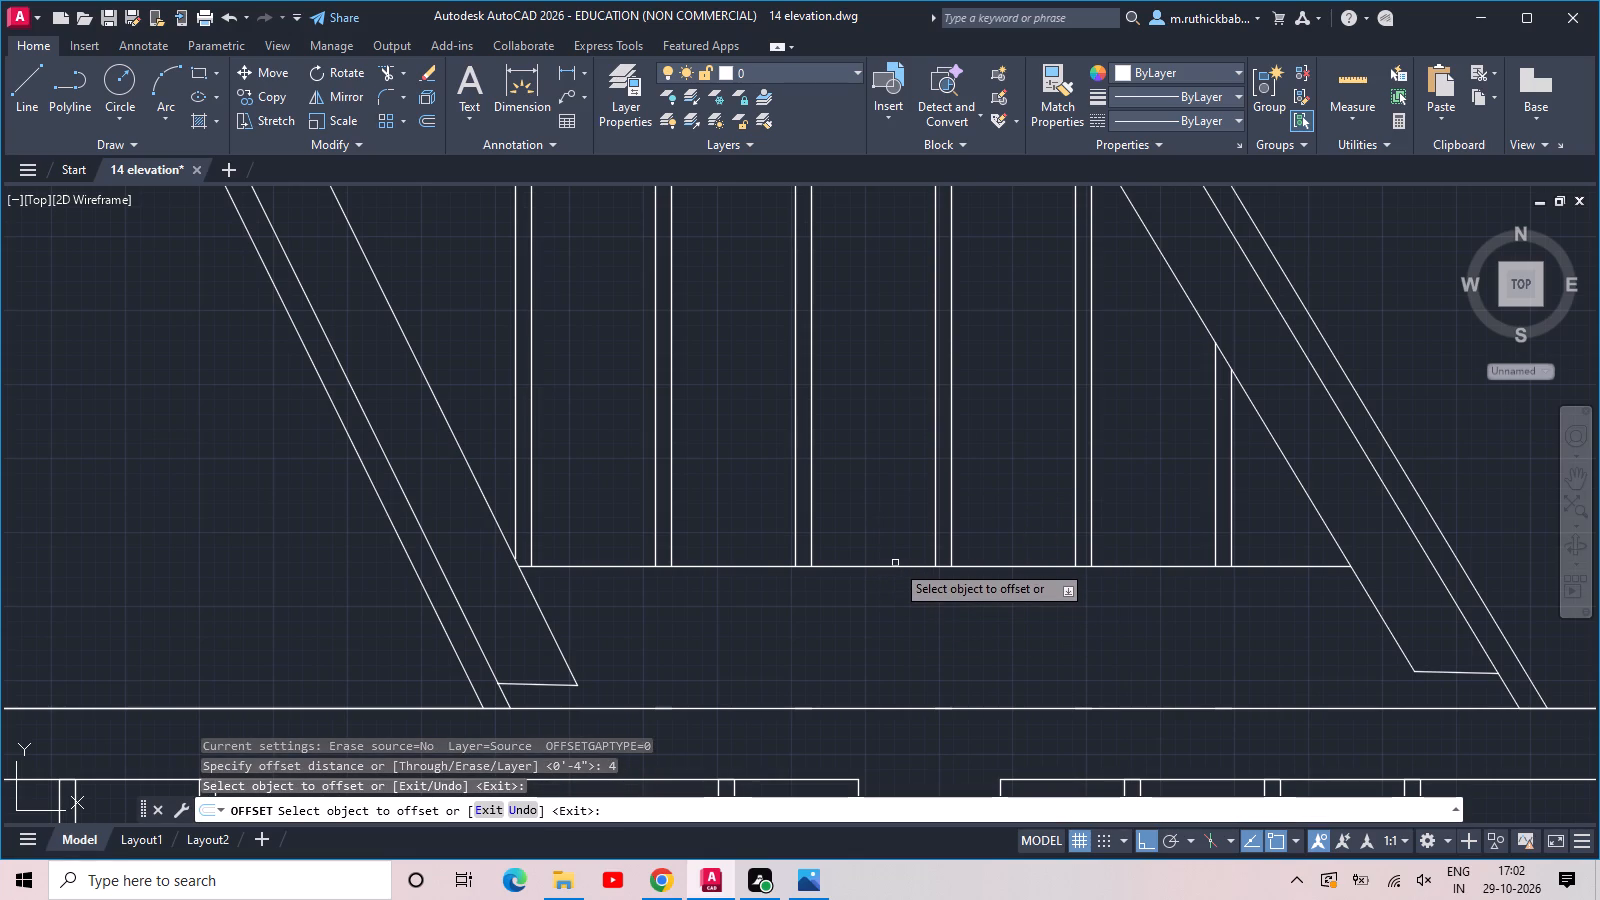
{"action": "left_click", "coordinate": [893, 565]}
{"action": "left_click", "coordinate": [892, 584]}
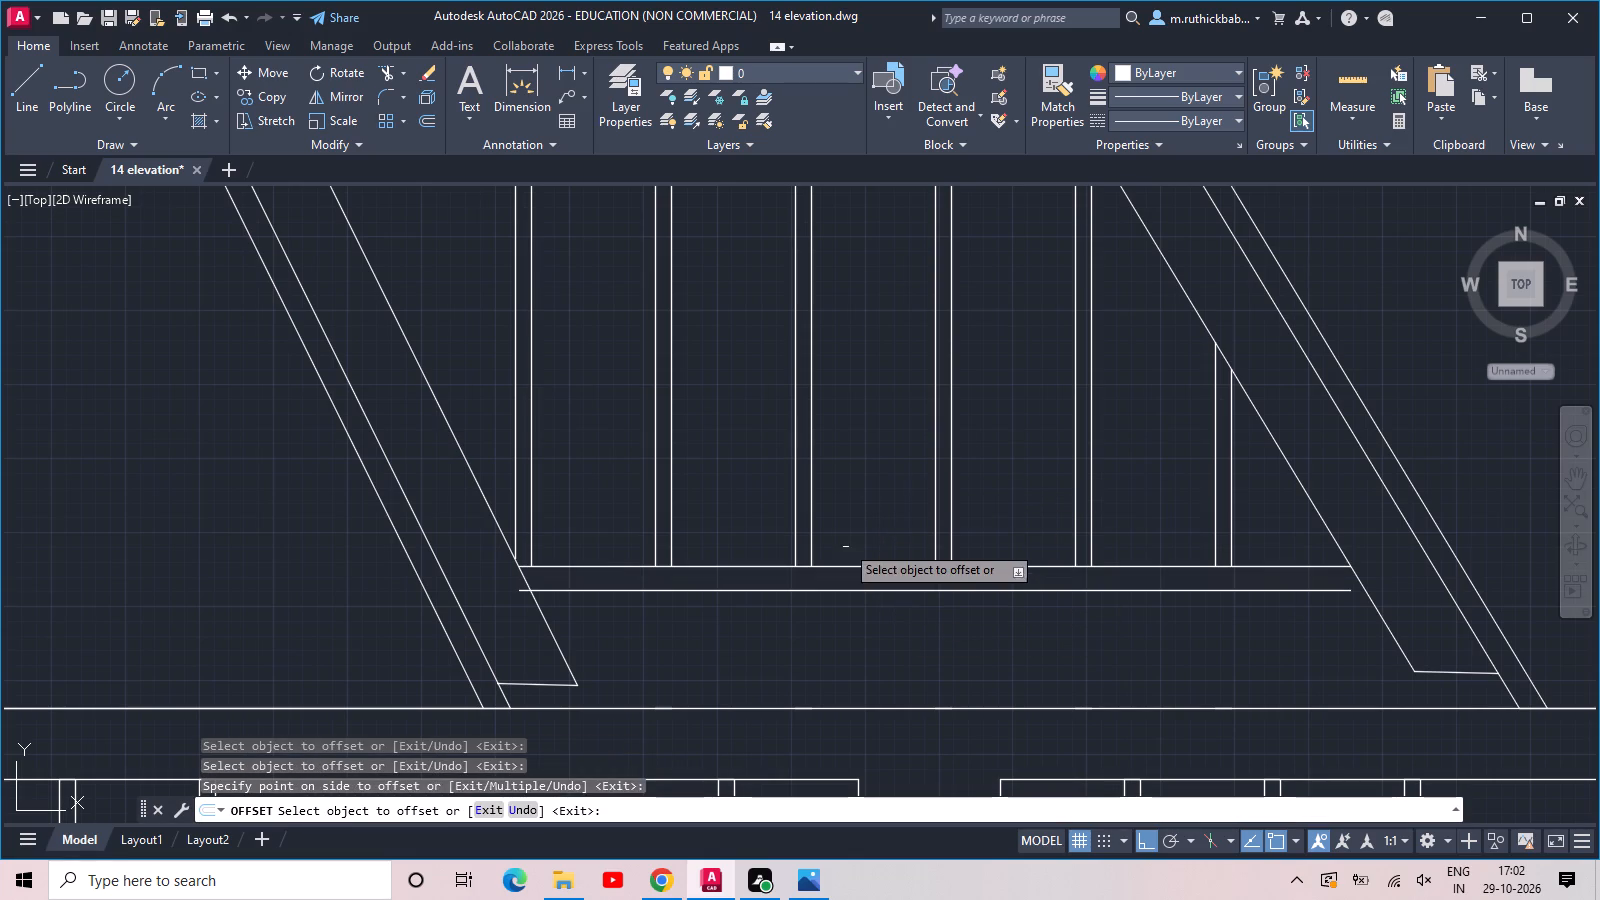
{"action": "scroll", "coordinate": [845, 544], "scroll_direction": "down", "scroll_amount": 1}
{"action": "middle_click_drag", "start_coordinate": [858, 474], "coordinate": [921, 698]}
{"action": "left_click", "coordinate": [933, 518]}
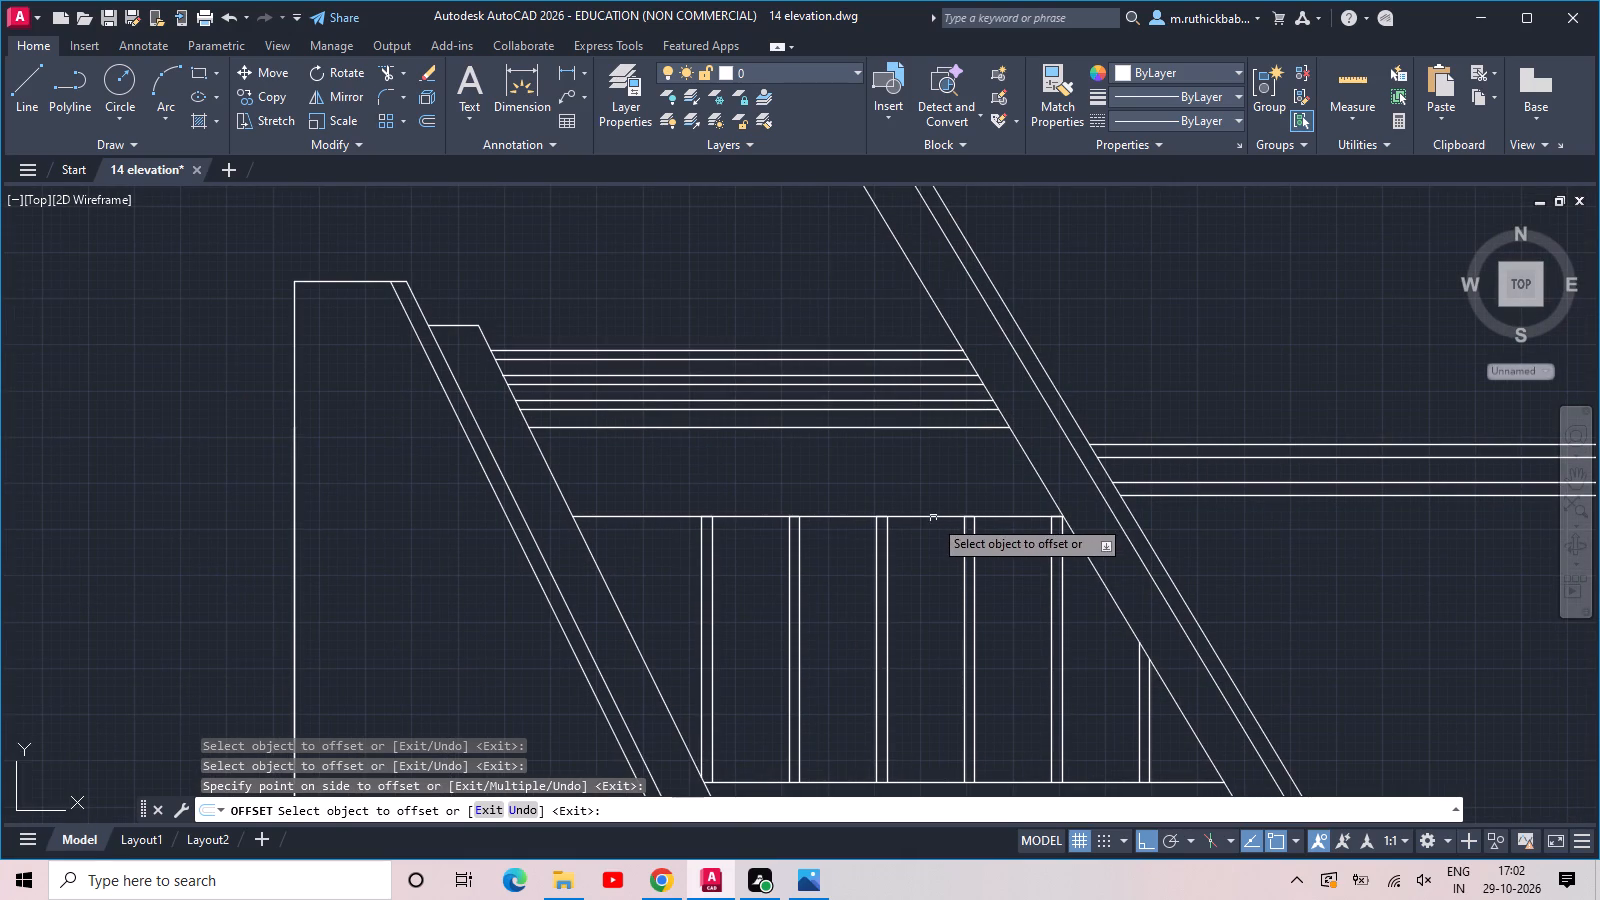
{"action": "left_click", "coordinate": [933, 502]}
{"action": "key", "text": "Escape"}
Extend the upper offset line to the left inner slanted line and the lower one to the right inner slanted line.
{"action": "type", "text": "ex"}
{"action": "key", "text": "space"}
{"action": "key", "text": "space"}
{"action": "left_click", "coordinate": [606, 502]}
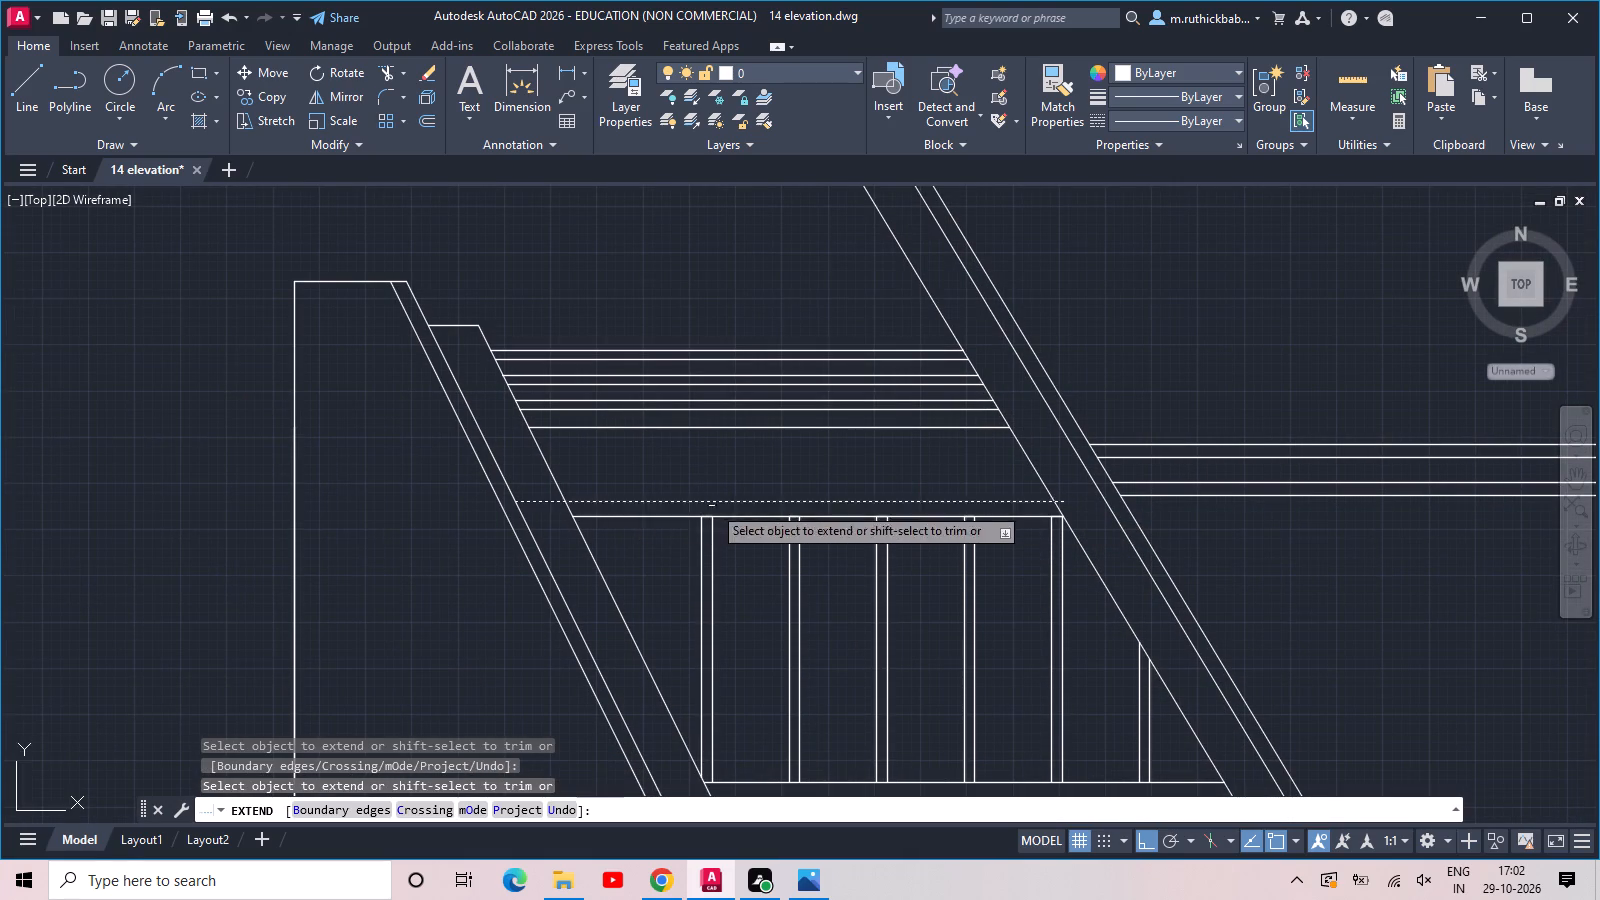
{"action": "scroll", "coordinate": [726, 512], "scroll_direction": "down", "scroll_amount": 2}
{"action": "scroll", "coordinate": [809, 650], "scroll_direction": "up", "scroll_amount": 3}
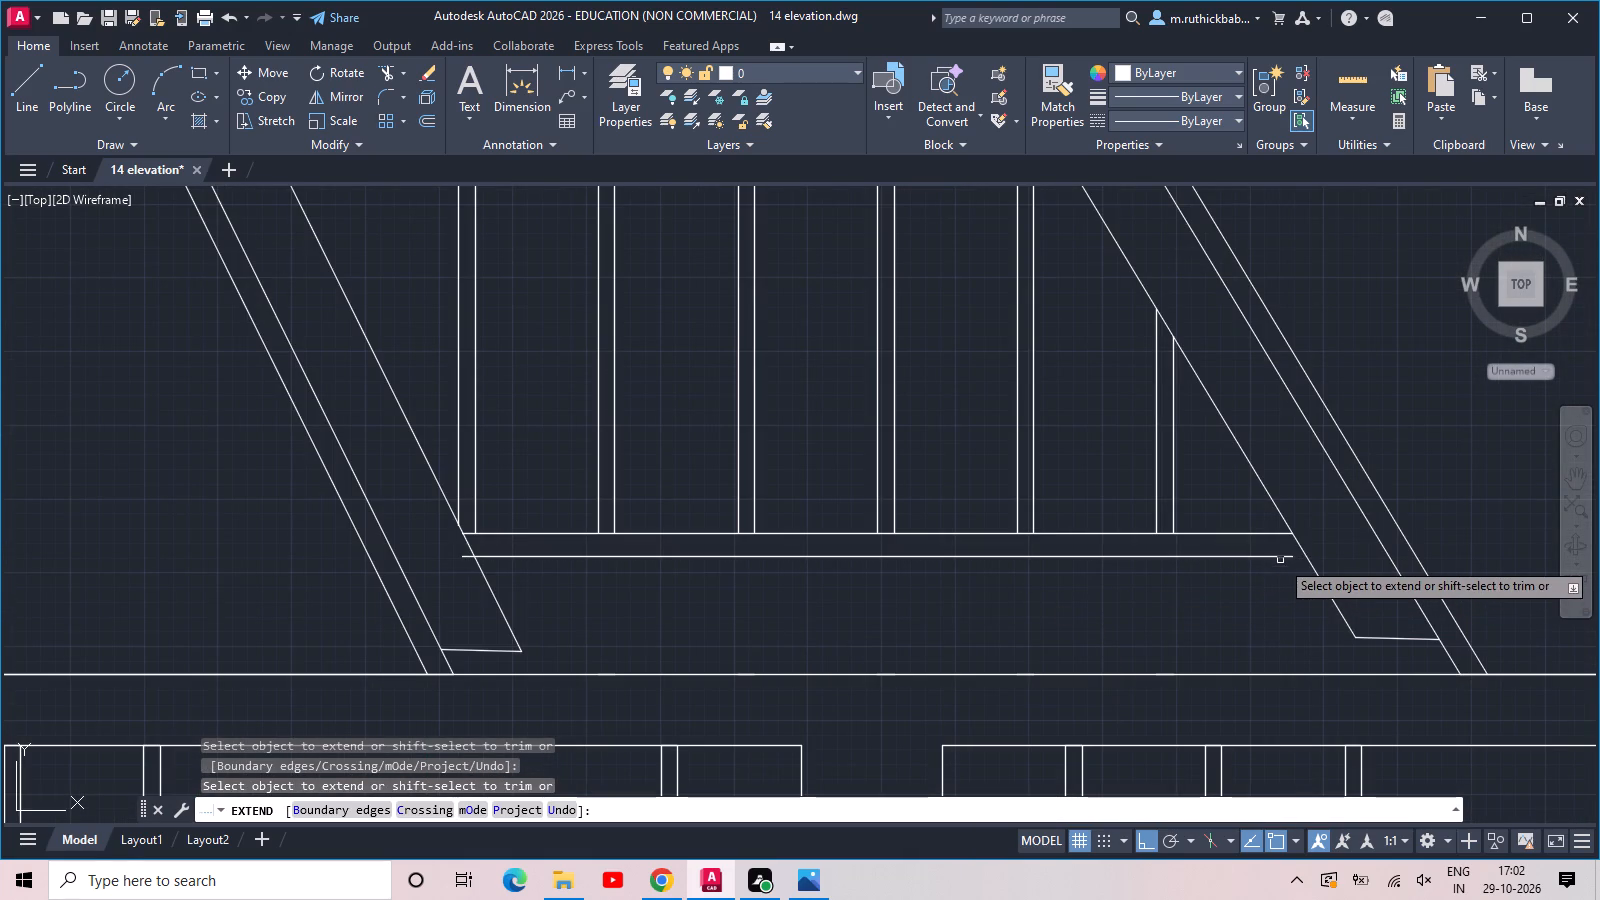
{"action": "left_click", "coordinate": [1280, 557]}
{"action": "key", "text": "Escape"}
Trim the lower offset line's left overhang and the upper offset line's right overhang at the inner slanted lines.
{"action": "middle_click_drag", "start_coordinate": [1138, 592], "coordinate": [1335, 638]}
{"action": "key", "text": "t"}
{"action": "key", "text": "r"}
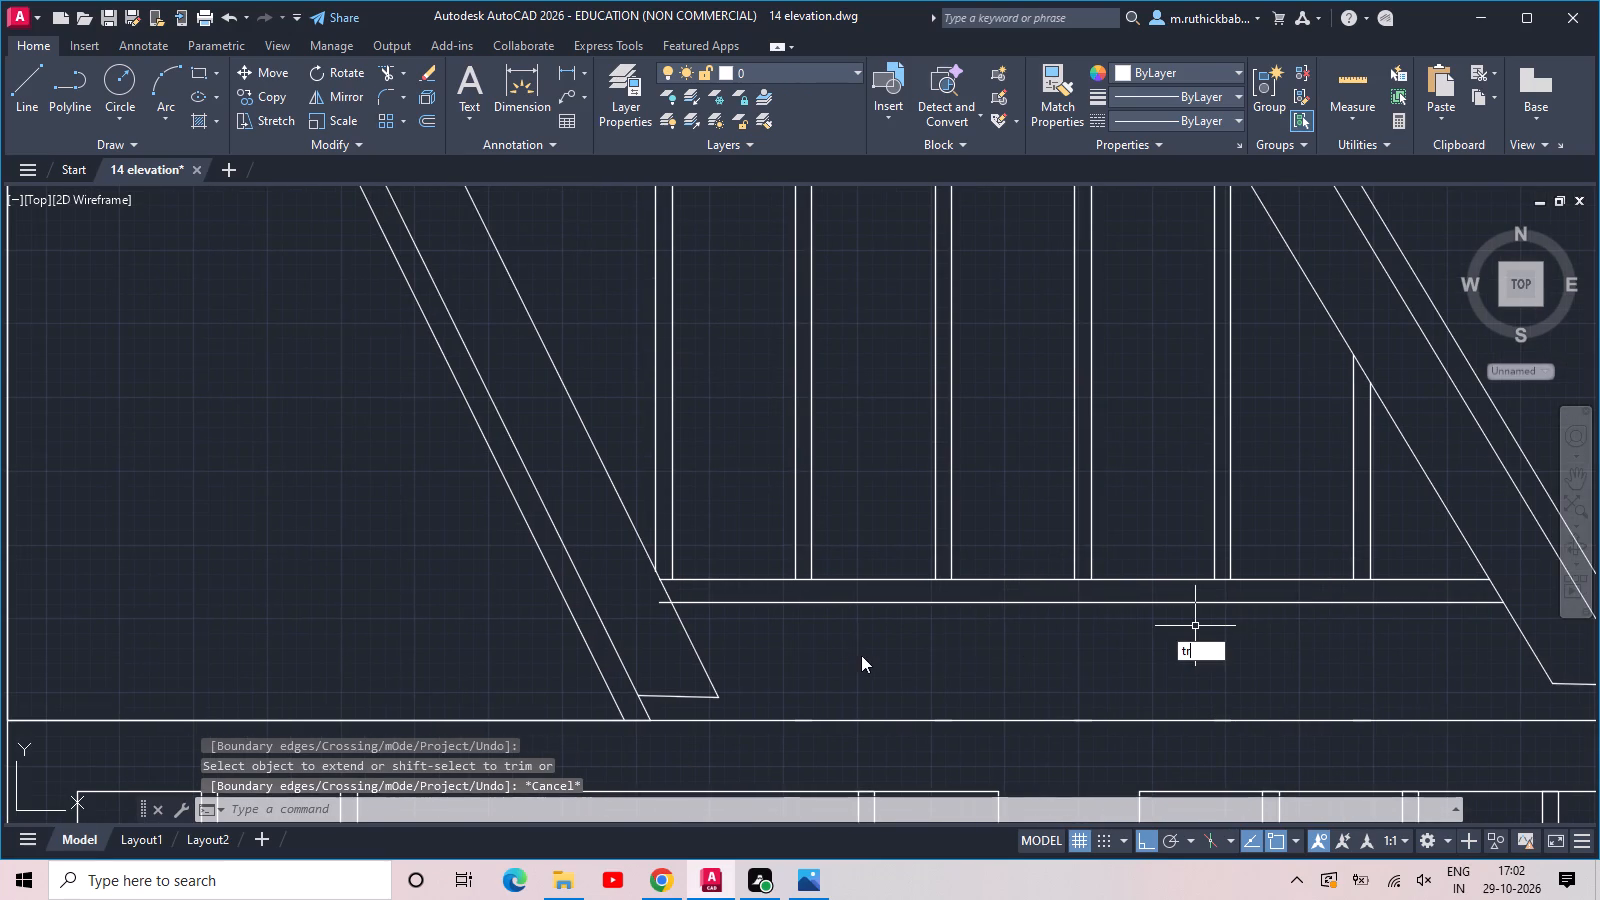
{"action": "key", "text": "space"}
{"action": "key", "text": "space"}
{"action": "scroll", "coordinate": [637, 607], "scroll_direction": "up", "scroll_amount": 3}
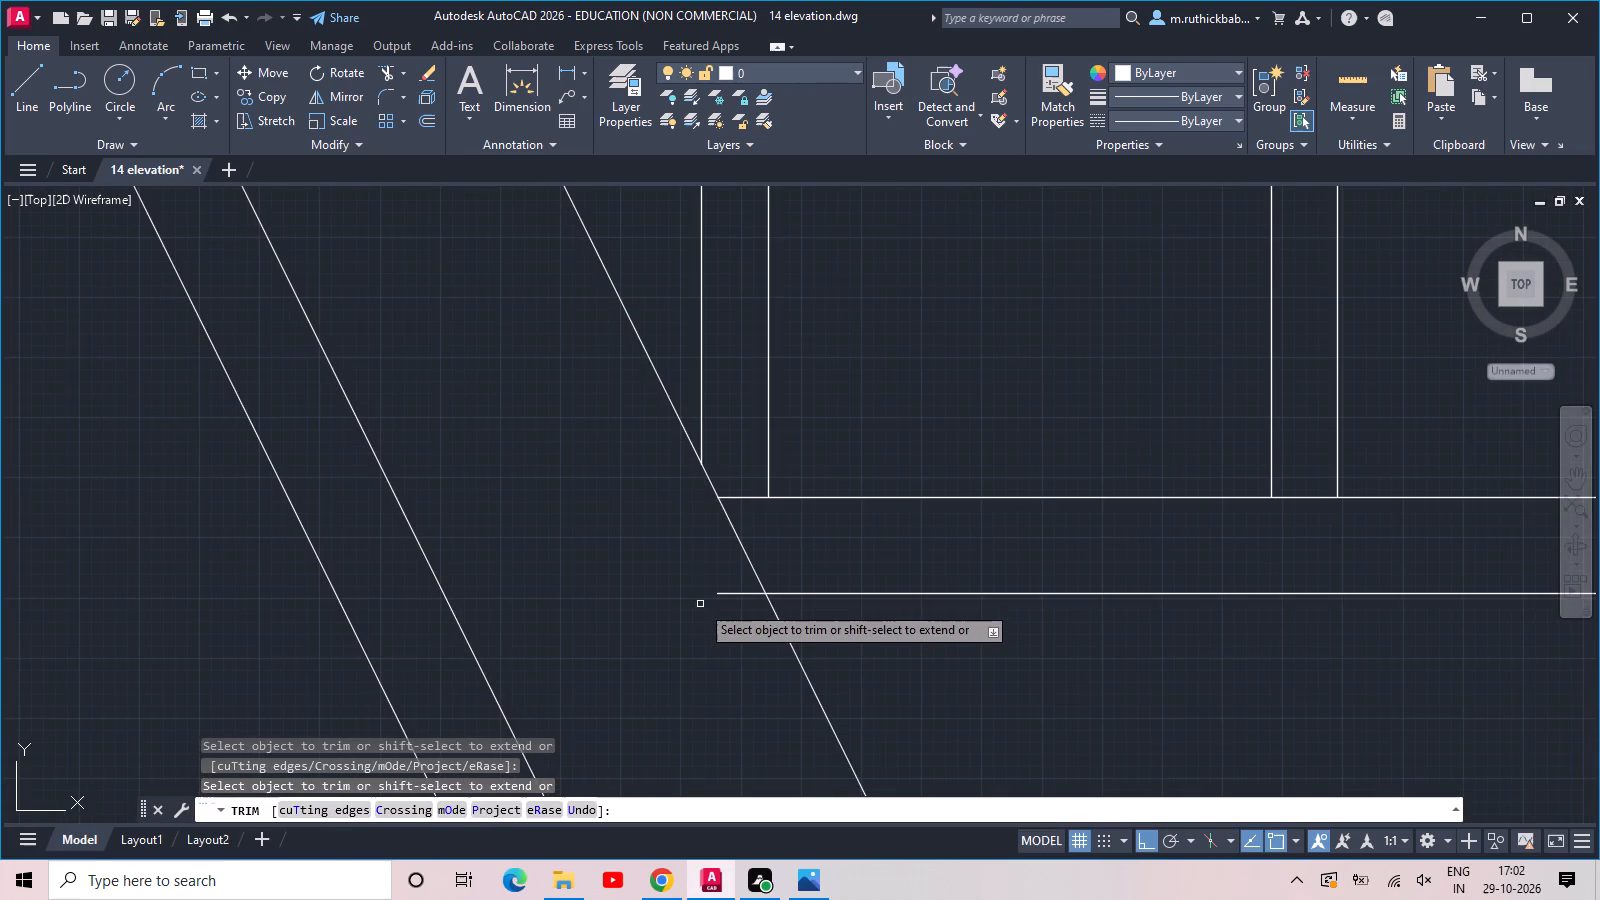
{"action": "left_click", "coordinate": [725, 595]}
{"action": "scroll", "coordinate": [707, 585], "scroll_direction": "down", "scroll_amount": 4}
{"action": "middle_click_drag", "start_coordinate": [666, 528], "coordinate": [713, 763]}
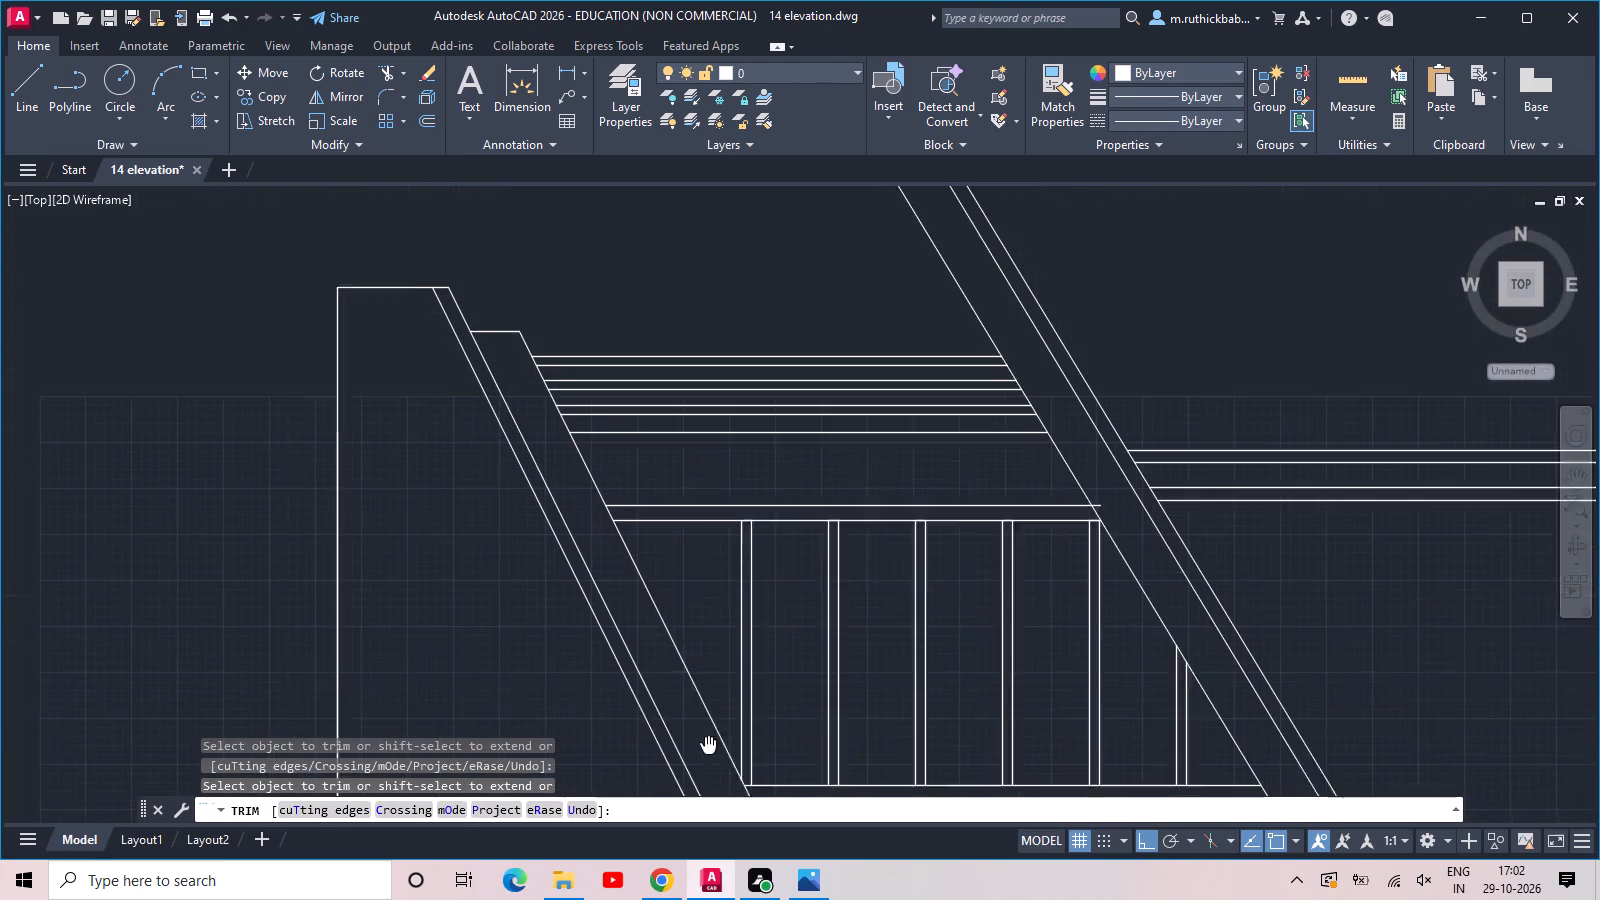
{"action": "middle_click_drag", "start_coordinate": [713, 763], "coordinate": [720, 781]}
{"action": "scroll", "coordinate": [1110, 516], "scroll_direction": "up", "scroll_amount": 3}
{"action": "left_click", "coordinate": [1104, 596]}
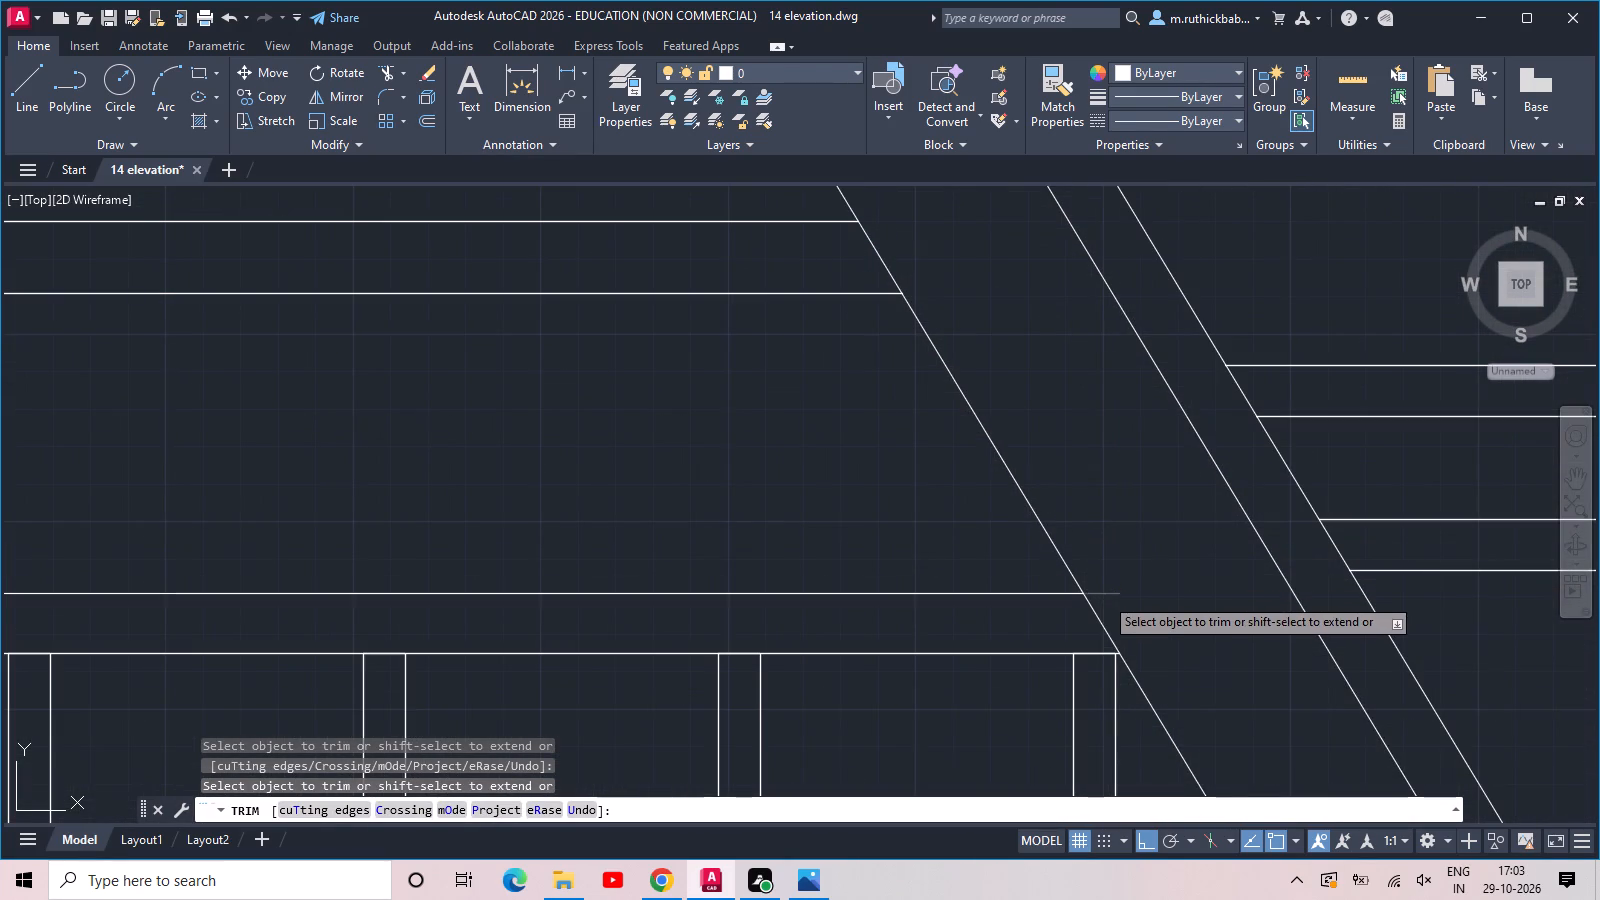
{"action": "scroll", "coordinate": [1116, 579], "scroll_direction": "down", "scroll_amount": 3}
{"action": "key", "text": "Escape"}
{"action": "key", "text": "Escape"}
Fill the upper storey's right wall areas above and below the horizontal bands with a SOLID hatch.
{"action": "scroll", "coordinate": [1137, 578], "scroll_direction": "down", "scroll_amount": 2}
{"action": "middle_click_drag", "start_coordinate": [1138, 585], "coordinate": [1066, 525]}
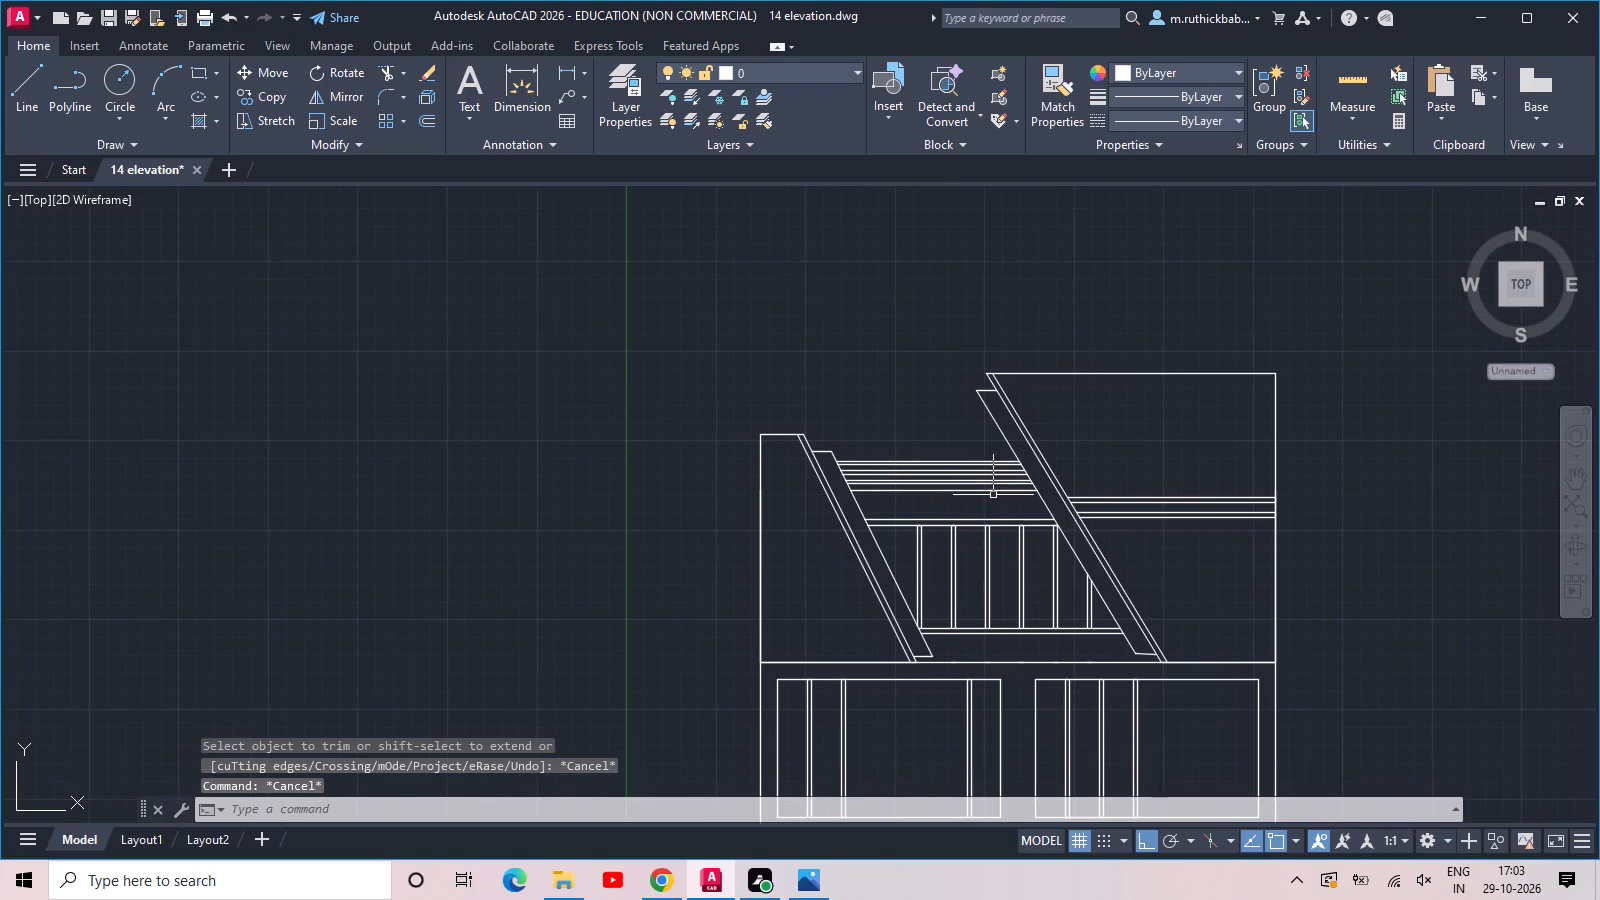
{"action": "scroll", "coordinate": [951, 486], "scroll_direction": "up", "scroll_amount": 3}
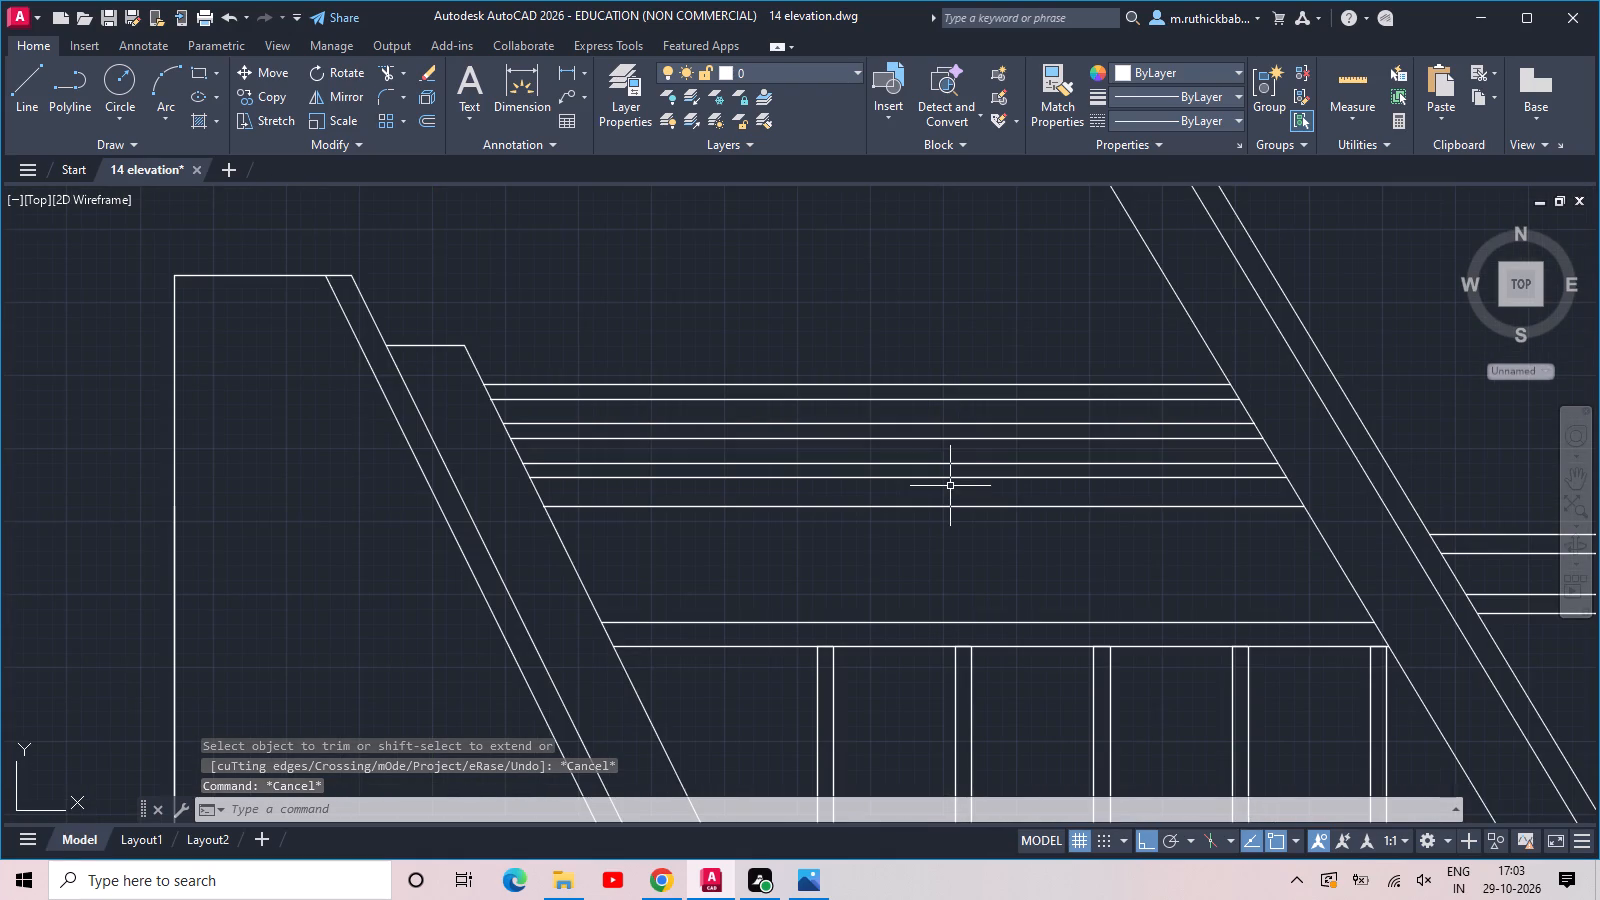
{"action": "scroll", "coordinate": [884, 513], "scroll_direction": "down", "scroll_amount": 2}
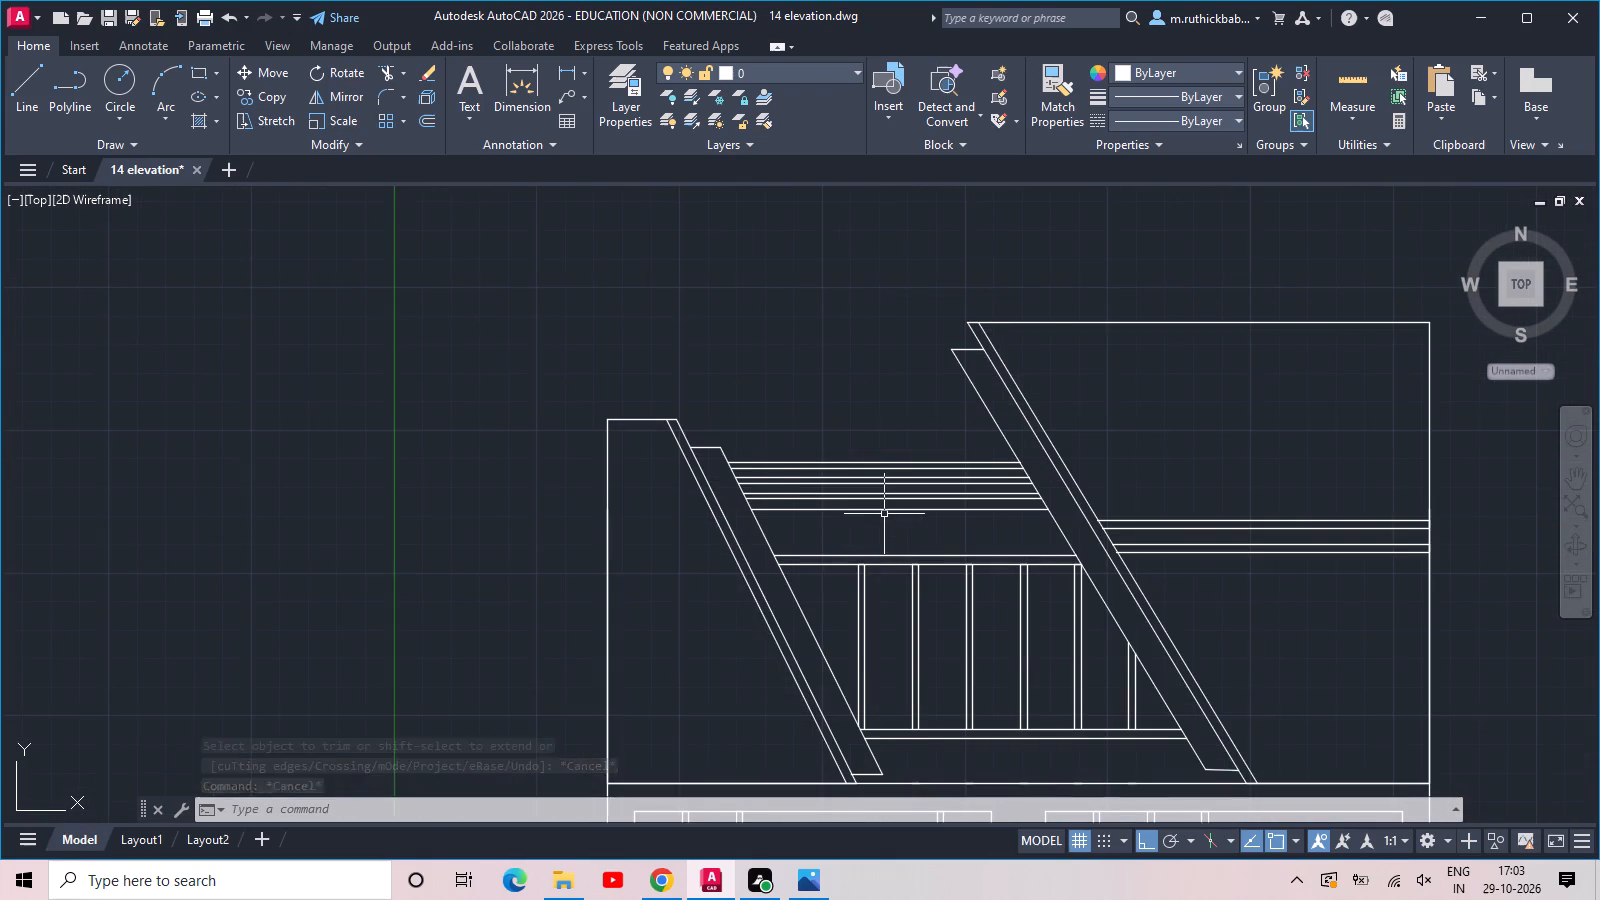
{"action": "middle_click_drag", "start_coordinate": [884, 514], "coordinate": [914, 473]}
{"action": "scroll", "coordinate": [919, 474], "scroll_direction": "down", "scroll_amount": 1}
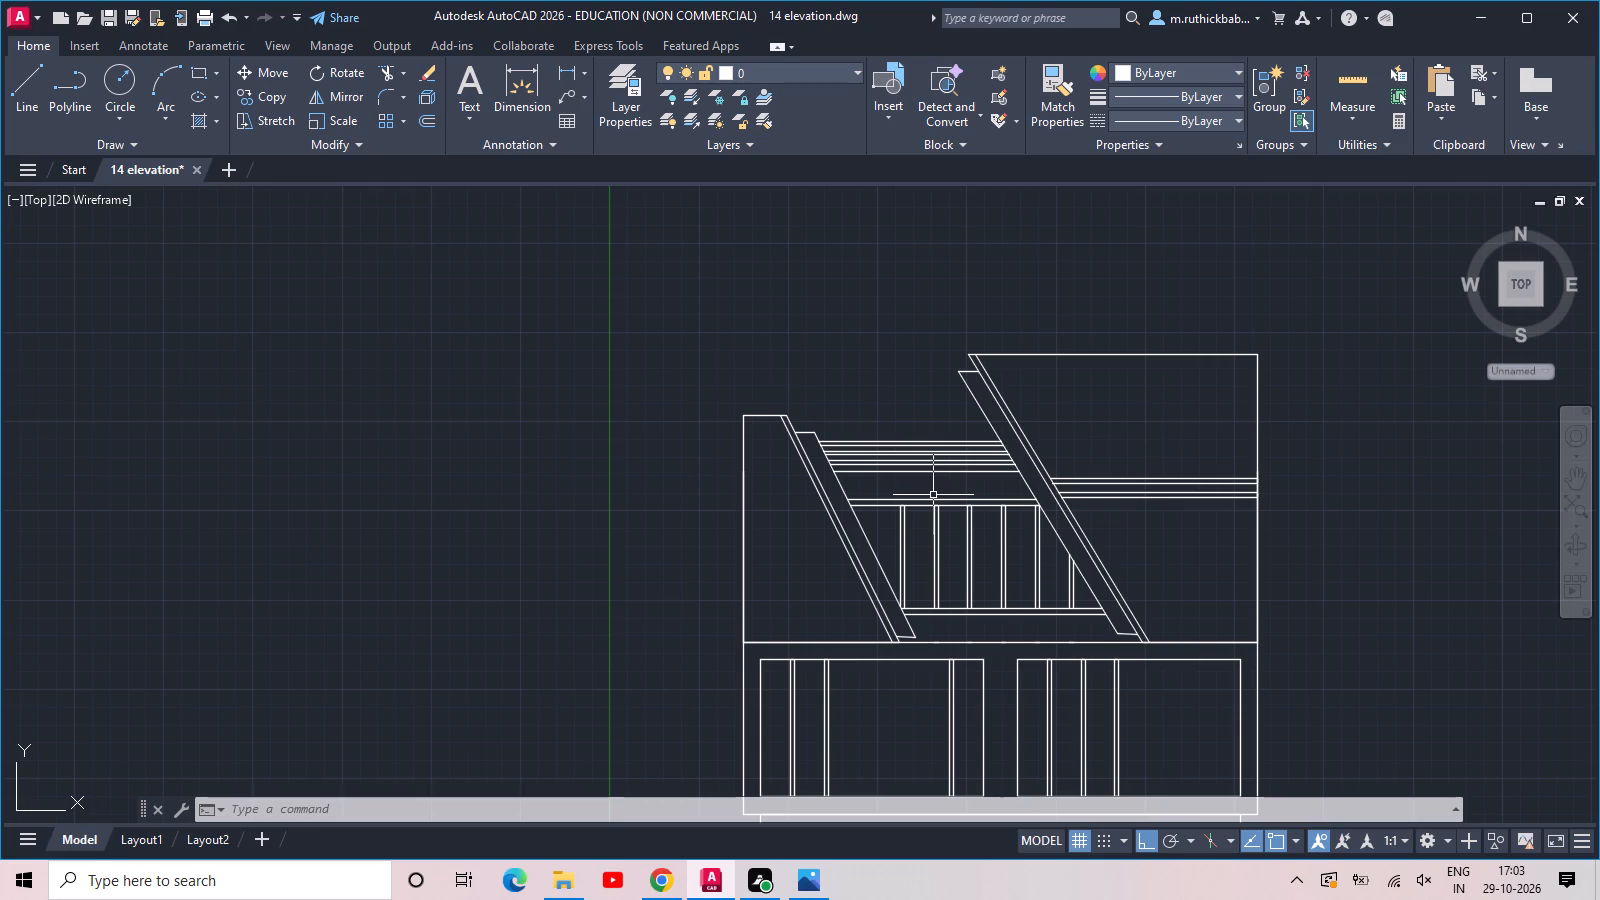
{"action": "middle_click_drag", "start_coordinate": [914, 497], "coordinate": [863, 414]}
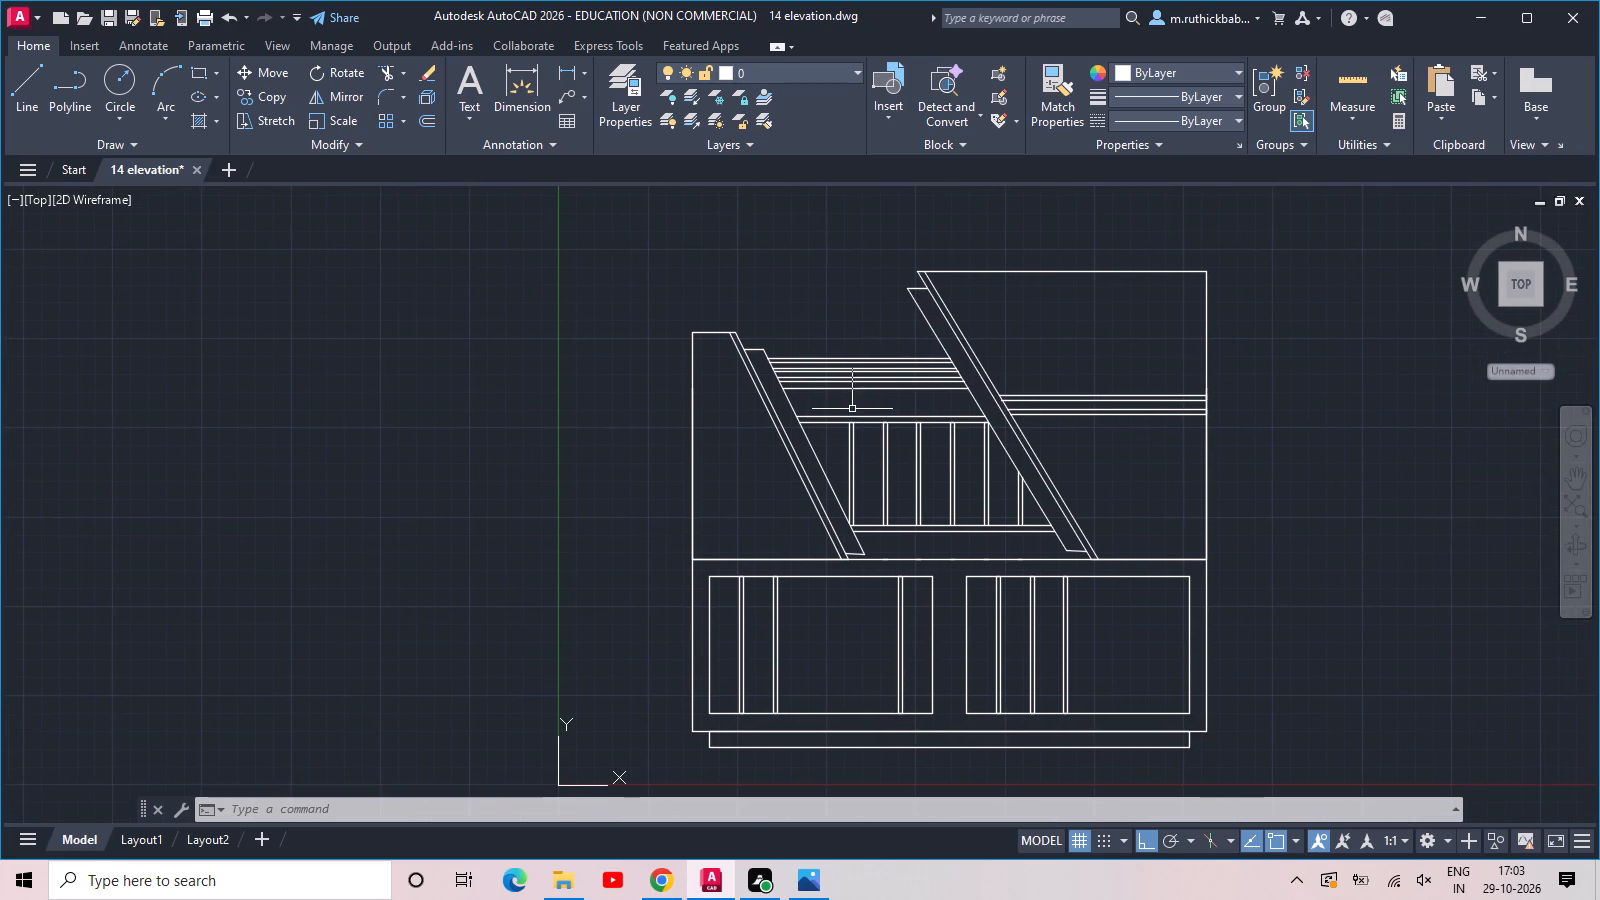
{"action": "left_click", "coordinate": [195, 119]}
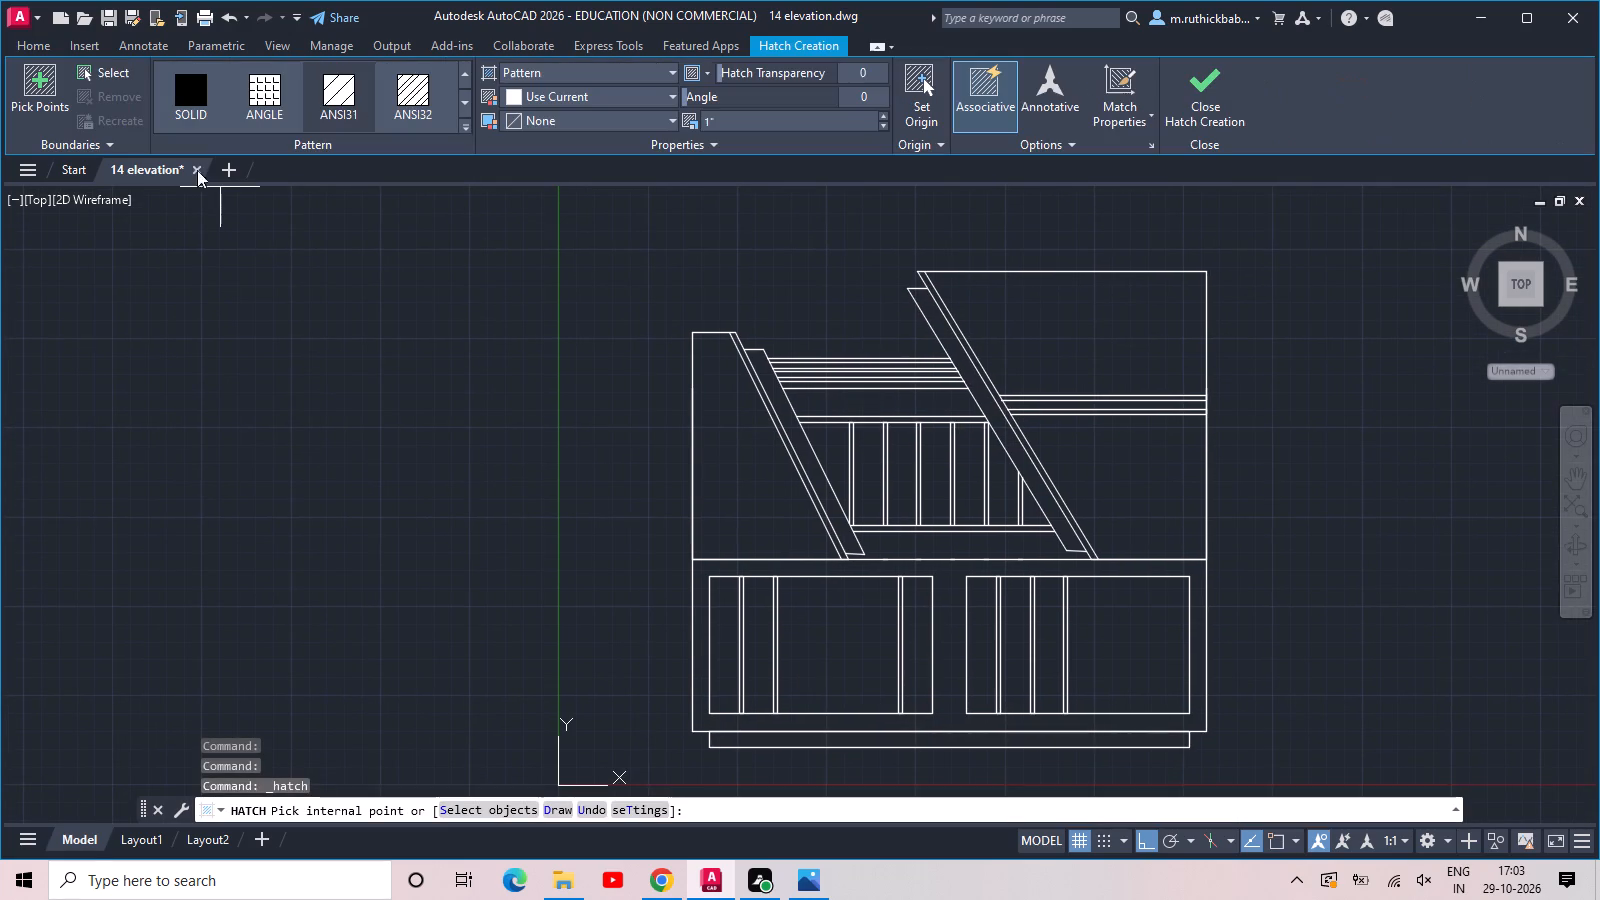
{"action": "left_click", "coordinate": [184, 107]}
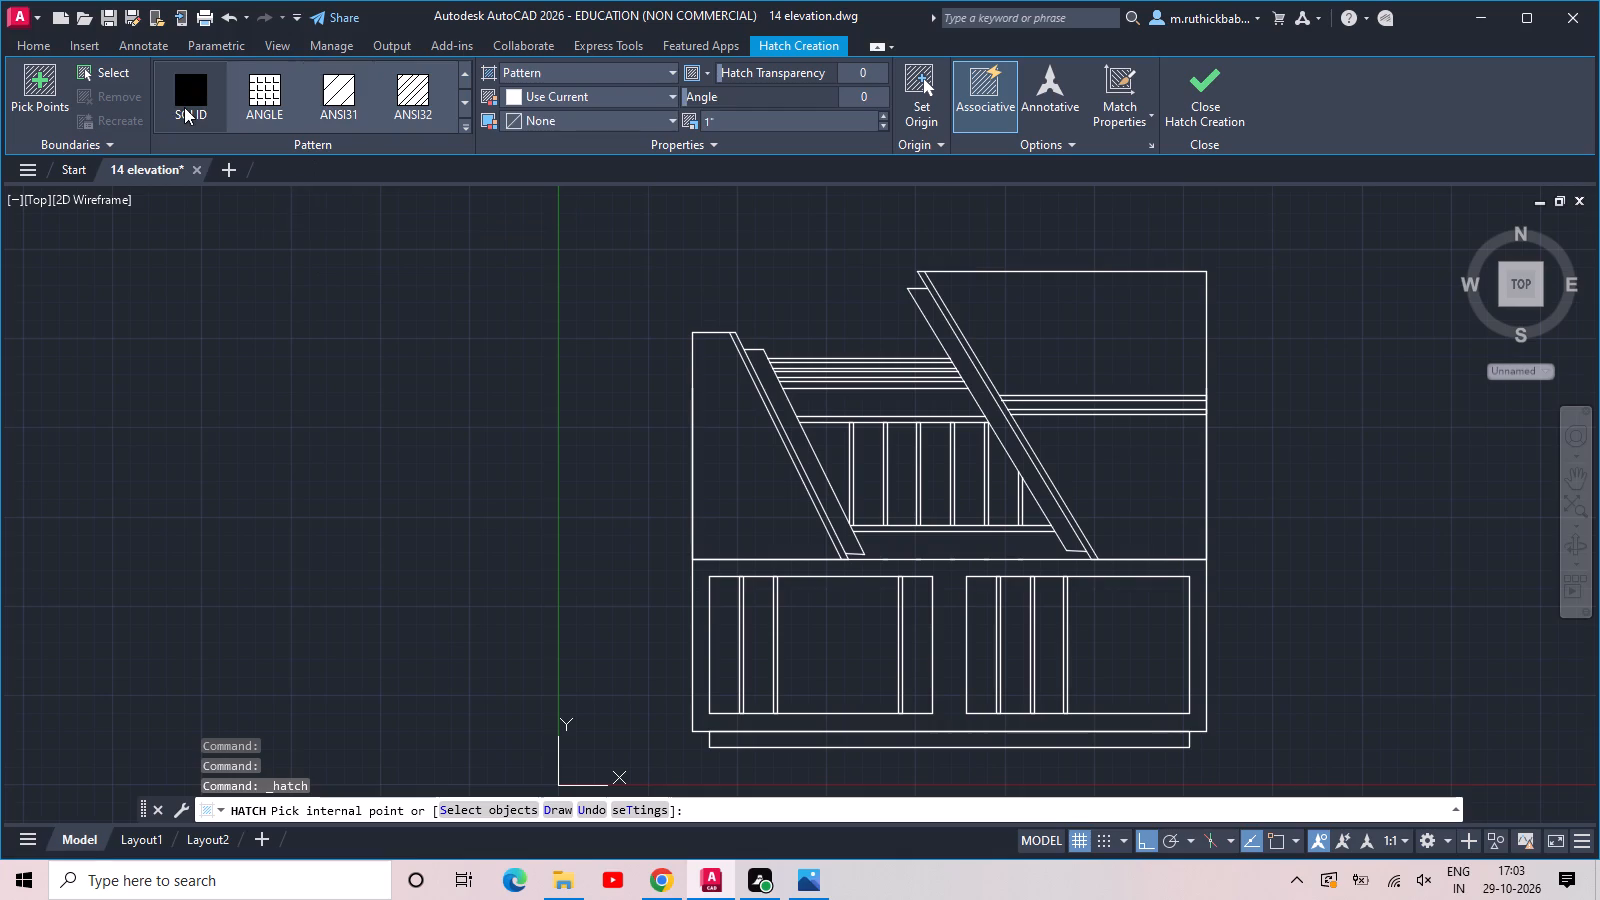
{"action": "left_click", "coordinate": [1057, 360]}
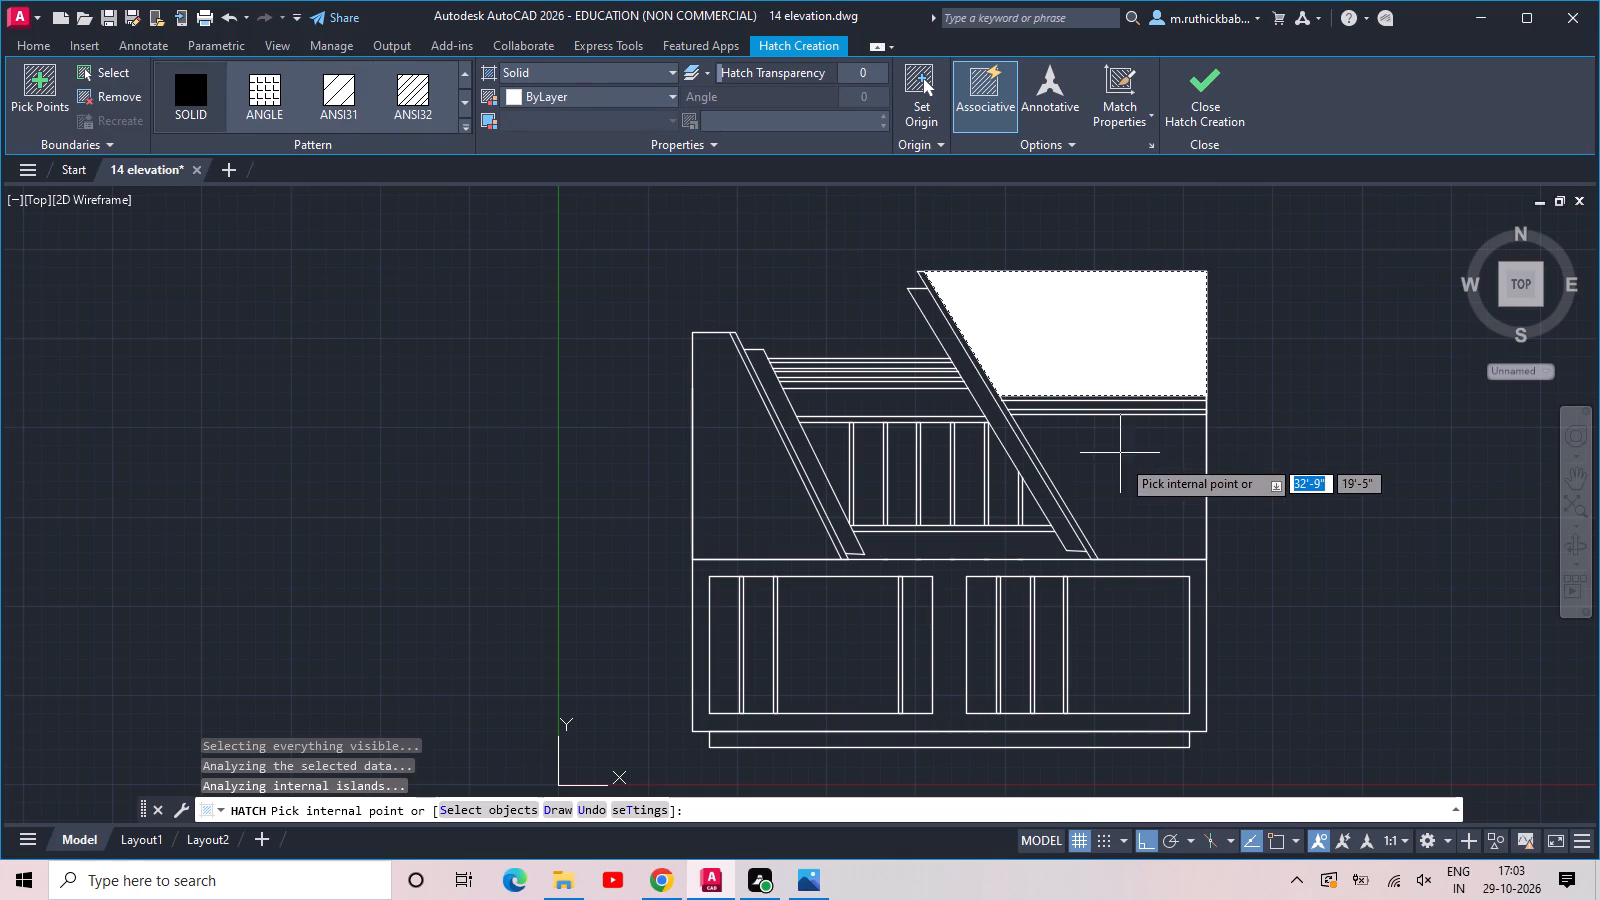
{"action": "left_click", "coordinate": [1128, 471]}
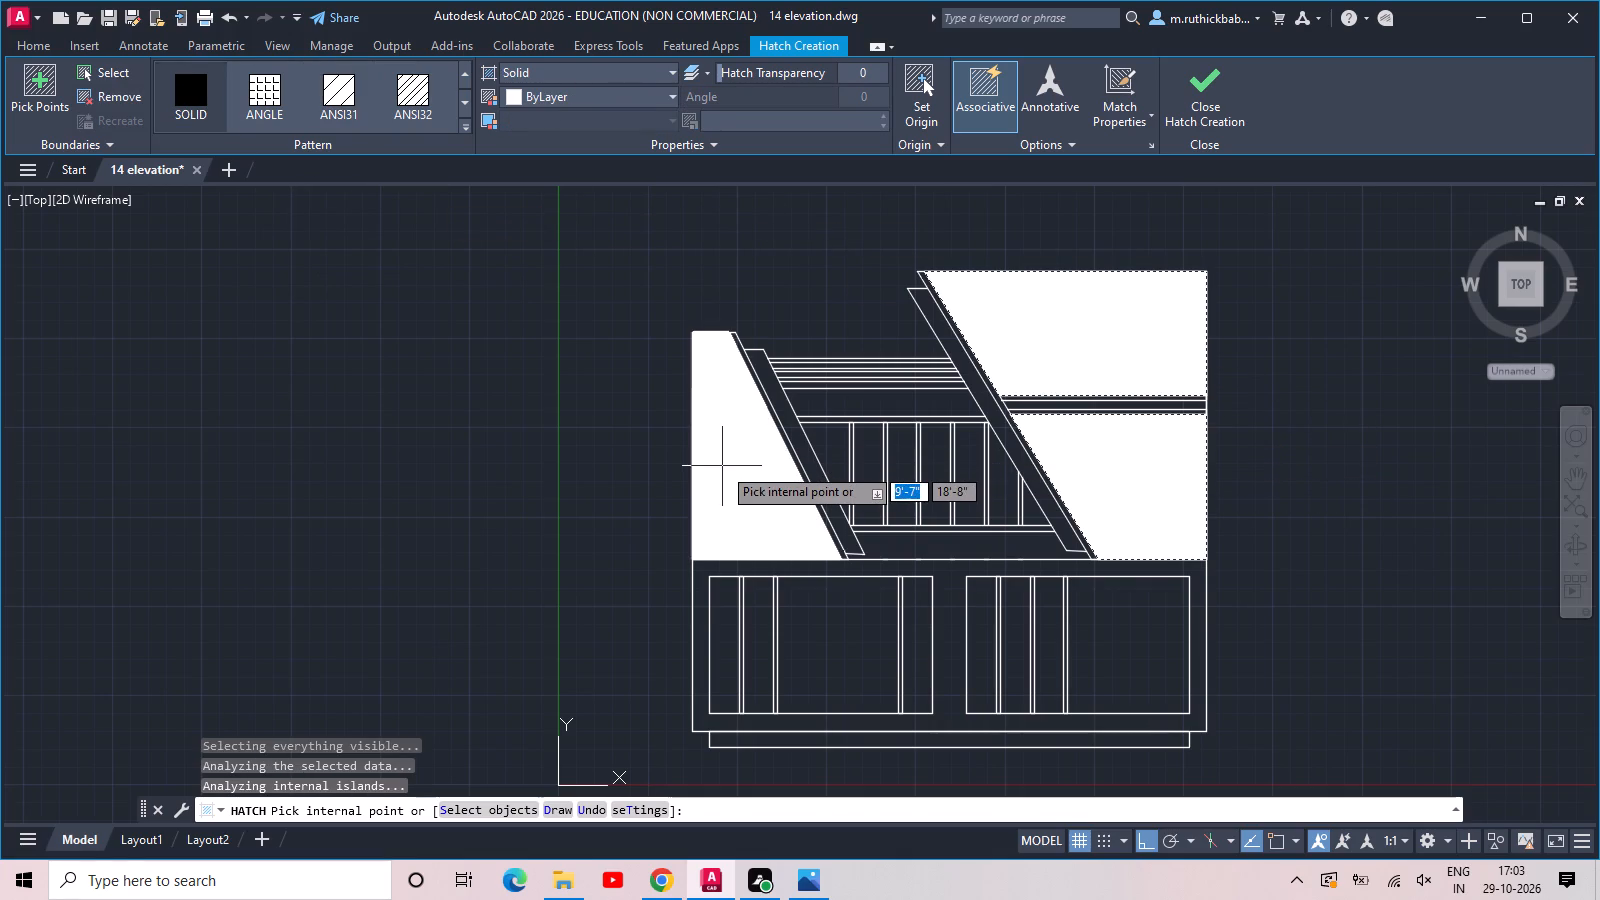
{"action": "key", "text": "Escape"}
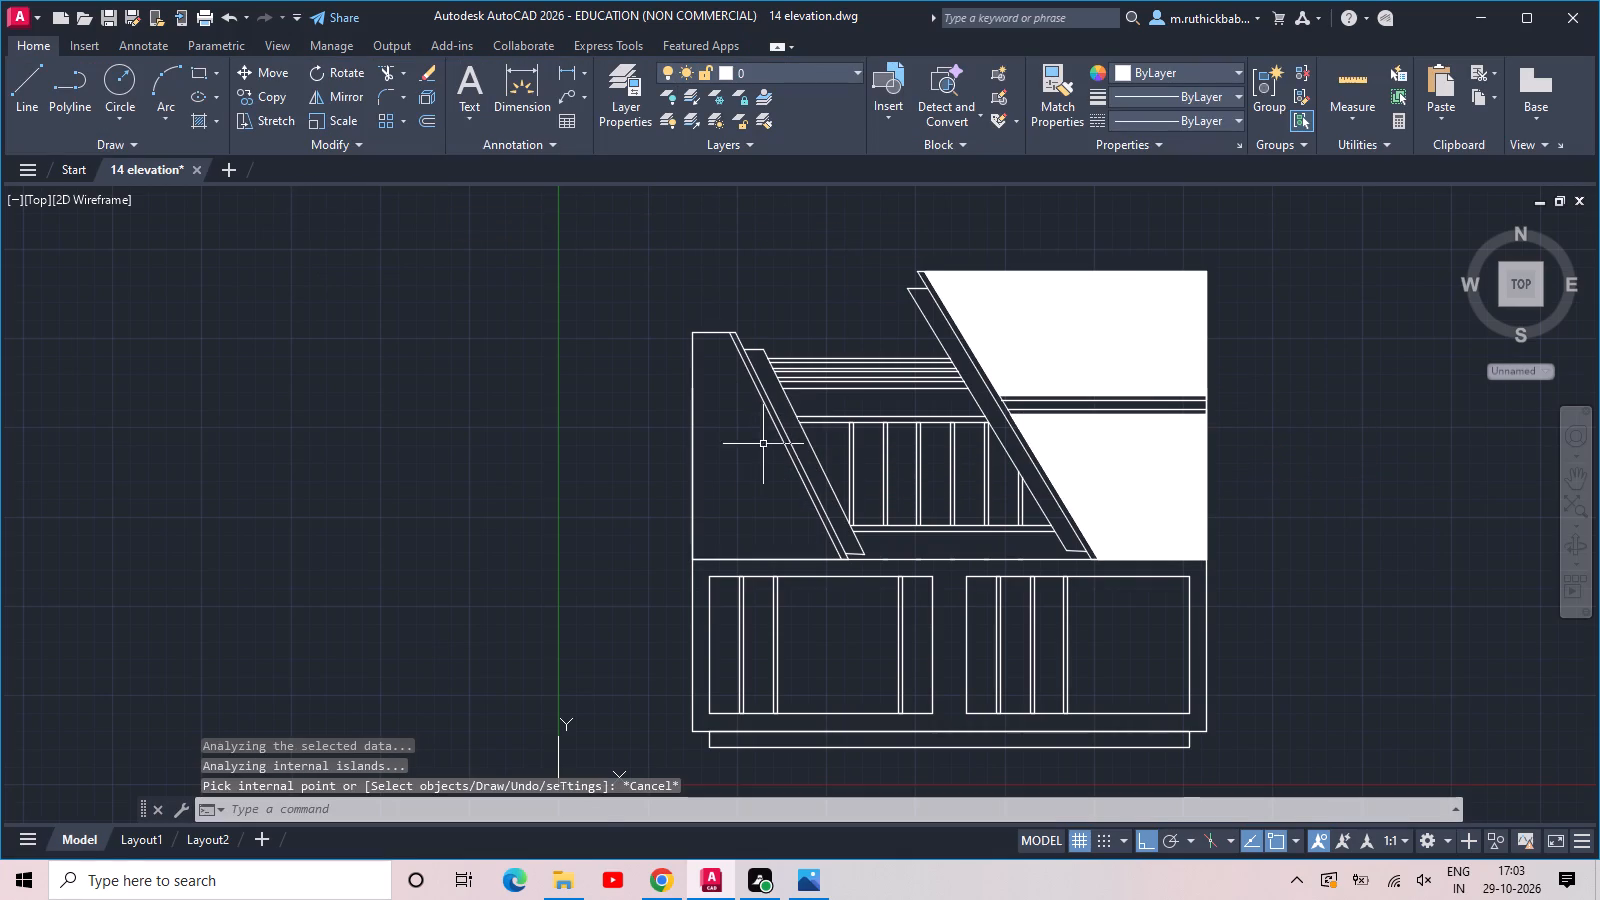
Draw a rectangle about 3'-5" wide and 7' tall inside the upper storey's left wall, beside the slanted strip.
{"action": "scroll", "coordinate": [747, 452], "scroll_direction": "up", "scroll_amount": 2}
{"action": "middle_click_drag", "start_coordinate": [732, 465], "coordinate": [773, 517]}
{"action": "scroll", "coordinate": [794, 489], "scroll_direction": "down", "scroll_amount": 1}
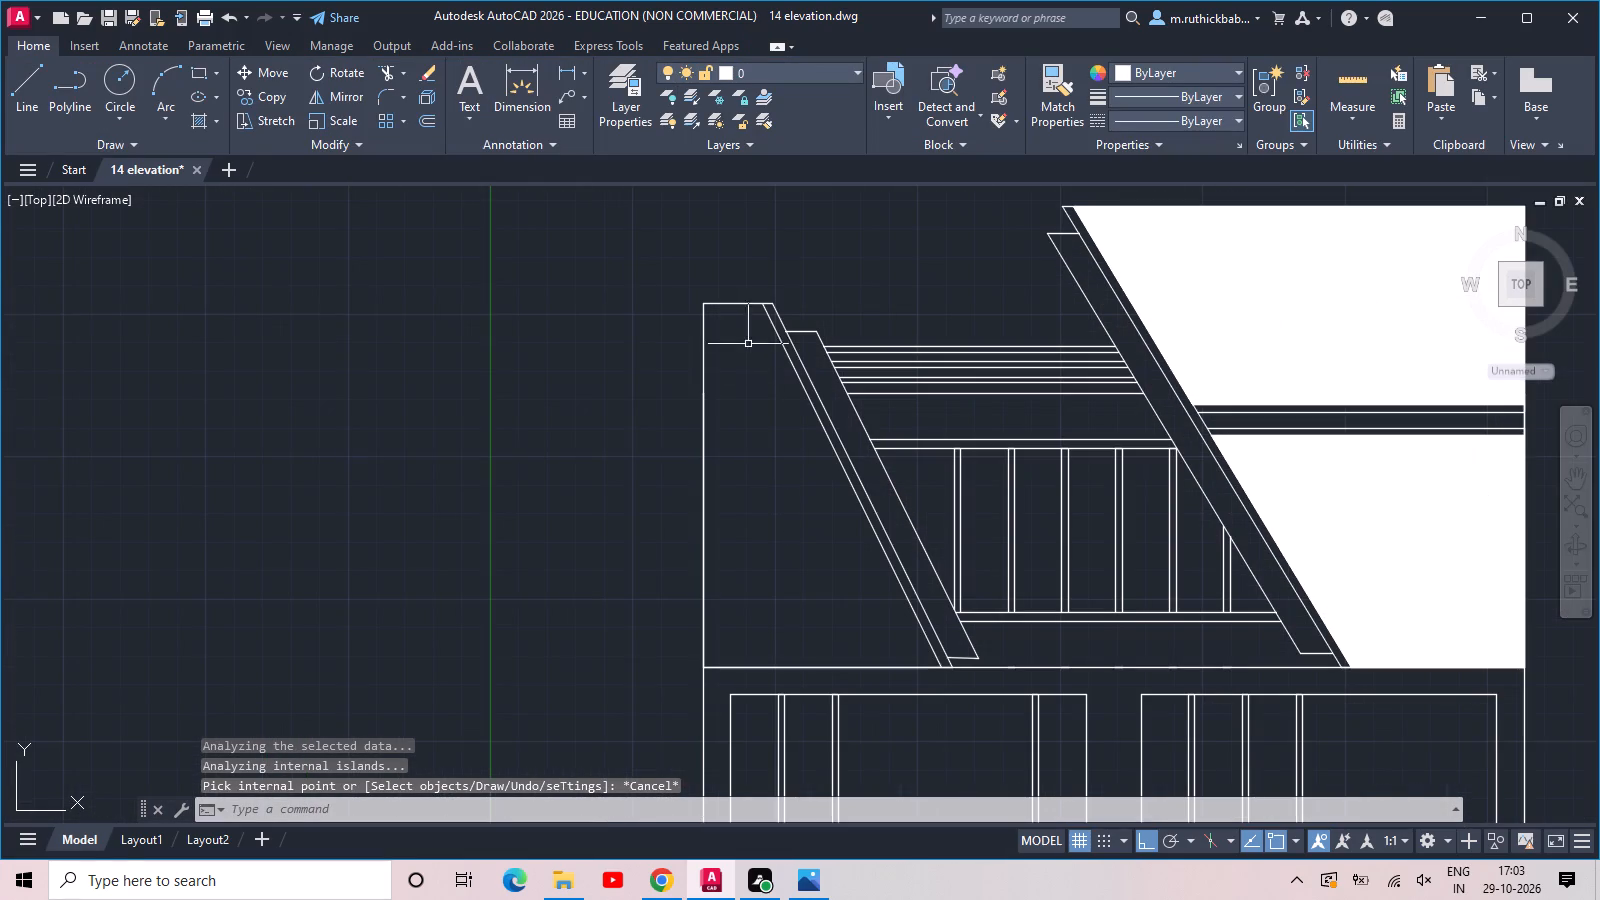
{"action": "type", "text": "re"}
{"action": "key", "text": "c"}
{"action": "key", "text": "space"}
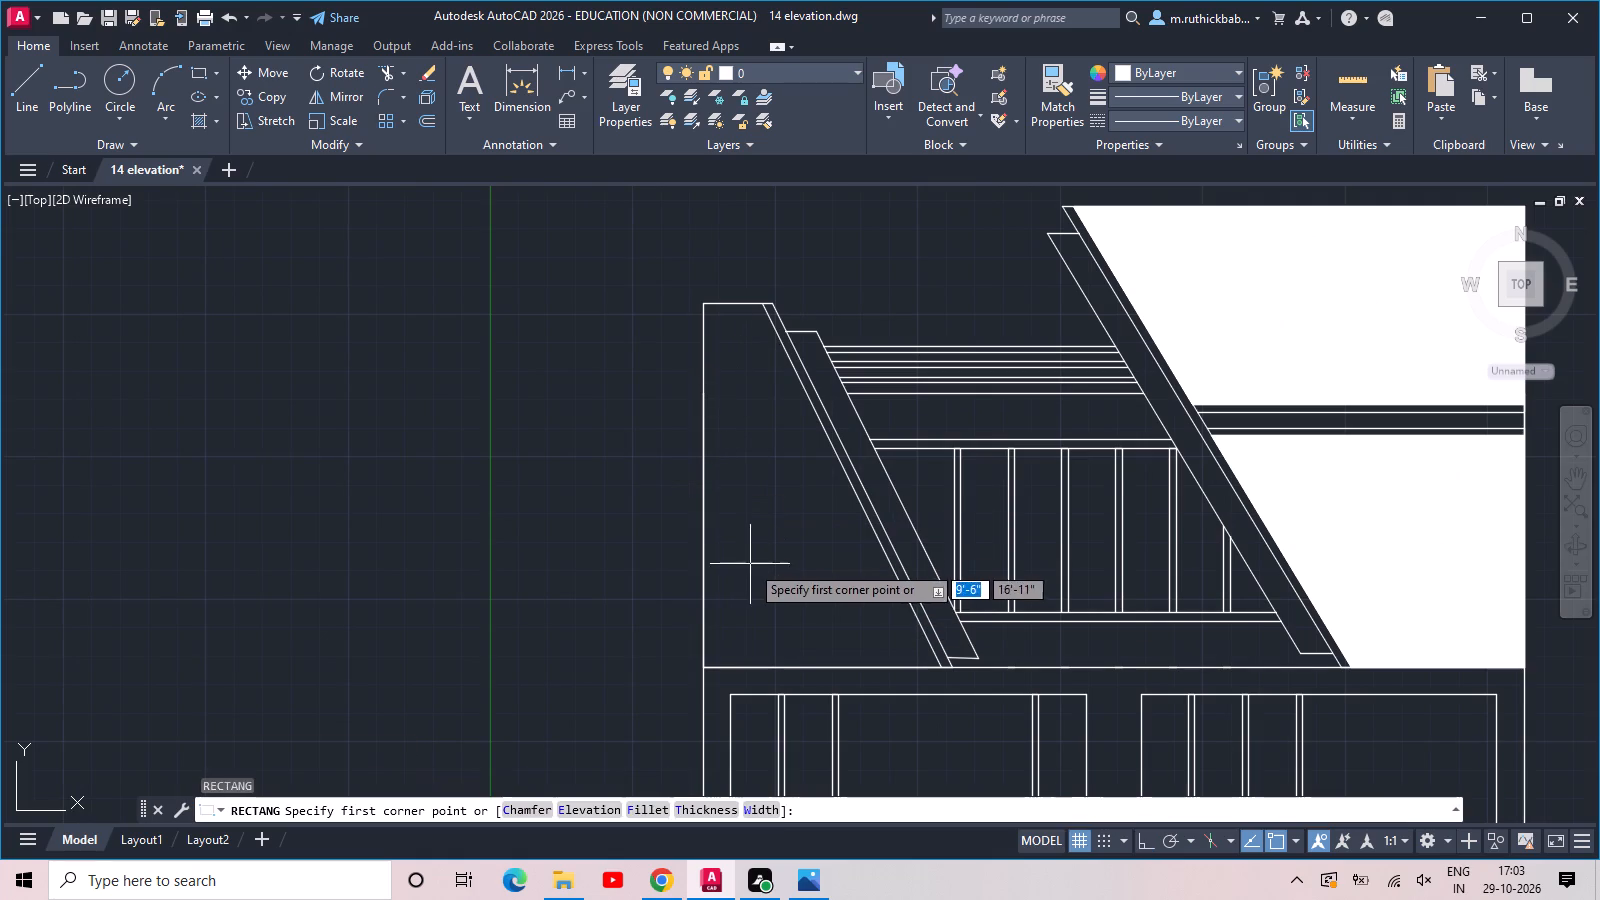
{"action": "left_click", "coordinate": [753, 589]}
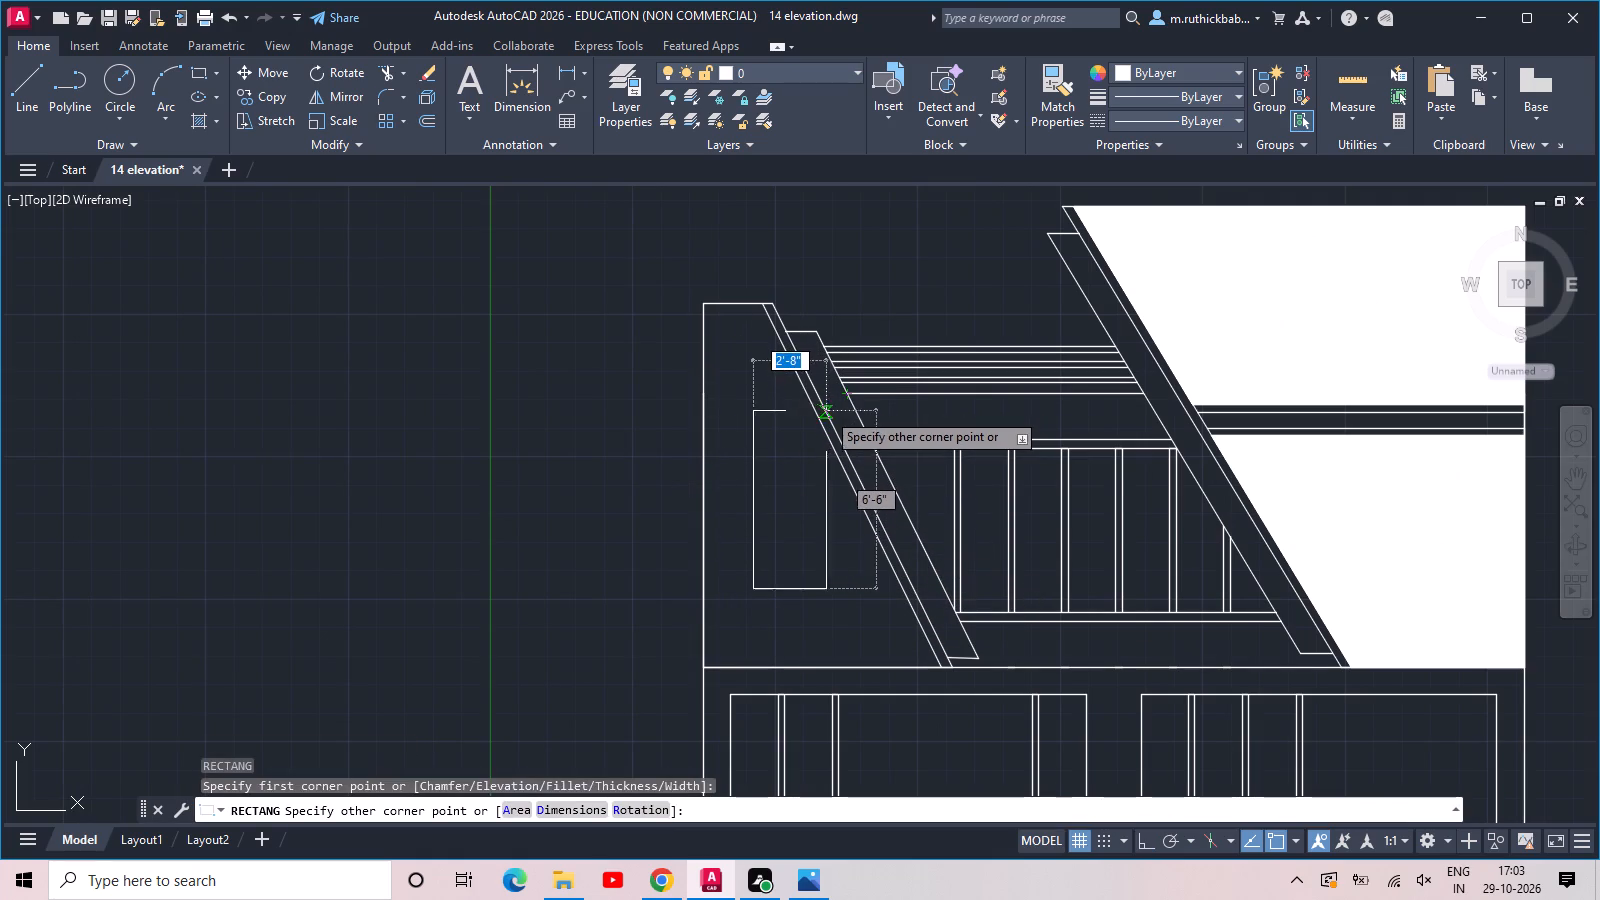
{"action": "left_click", "coordinate": [844, 403]}
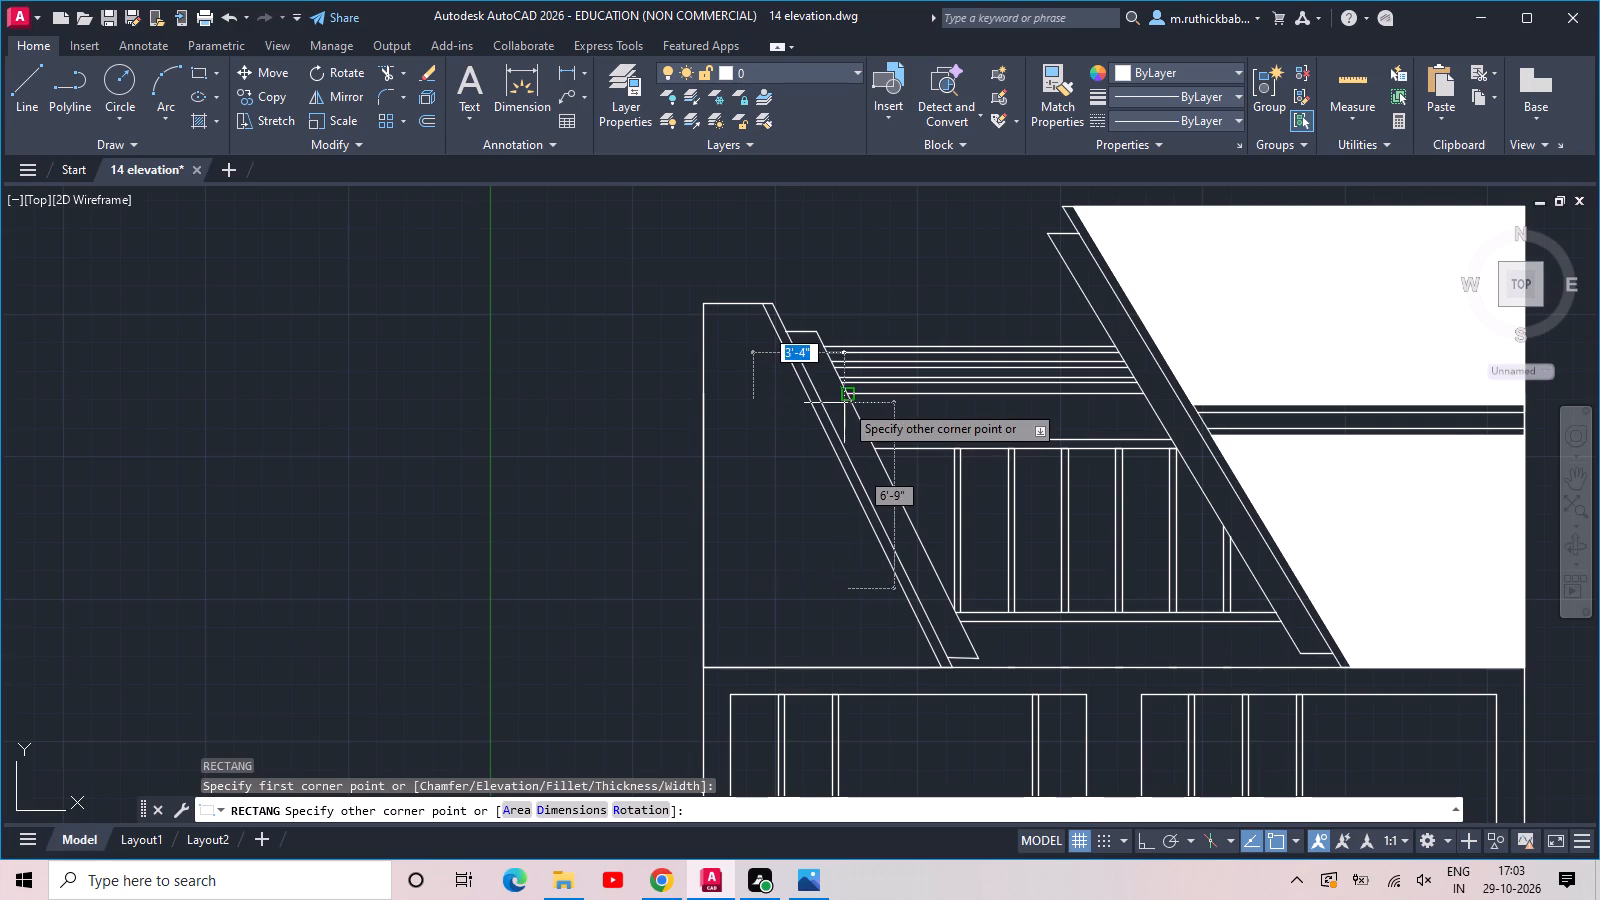
Stretch the new rectangle's top-right corner inward to the midpoint of its top edge.
{"action": "left_click", "coordinate": [830, 396]}
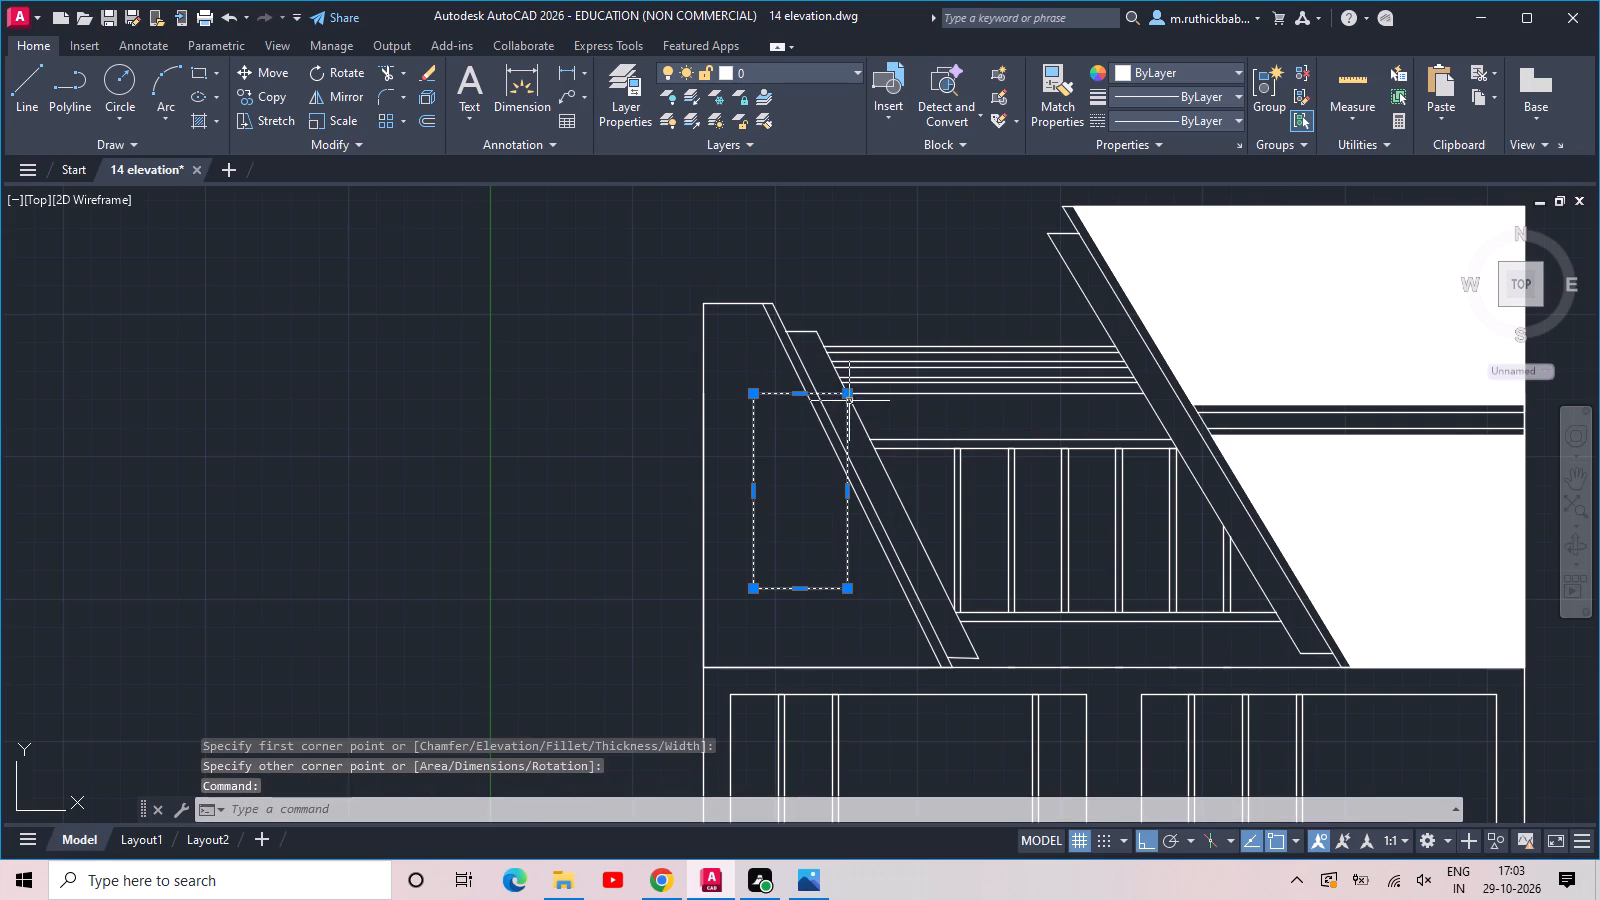
{"action": "left_click", "coordinate": [849, 392]}
{"action": "left_click", "coordinate": [795, 394]}
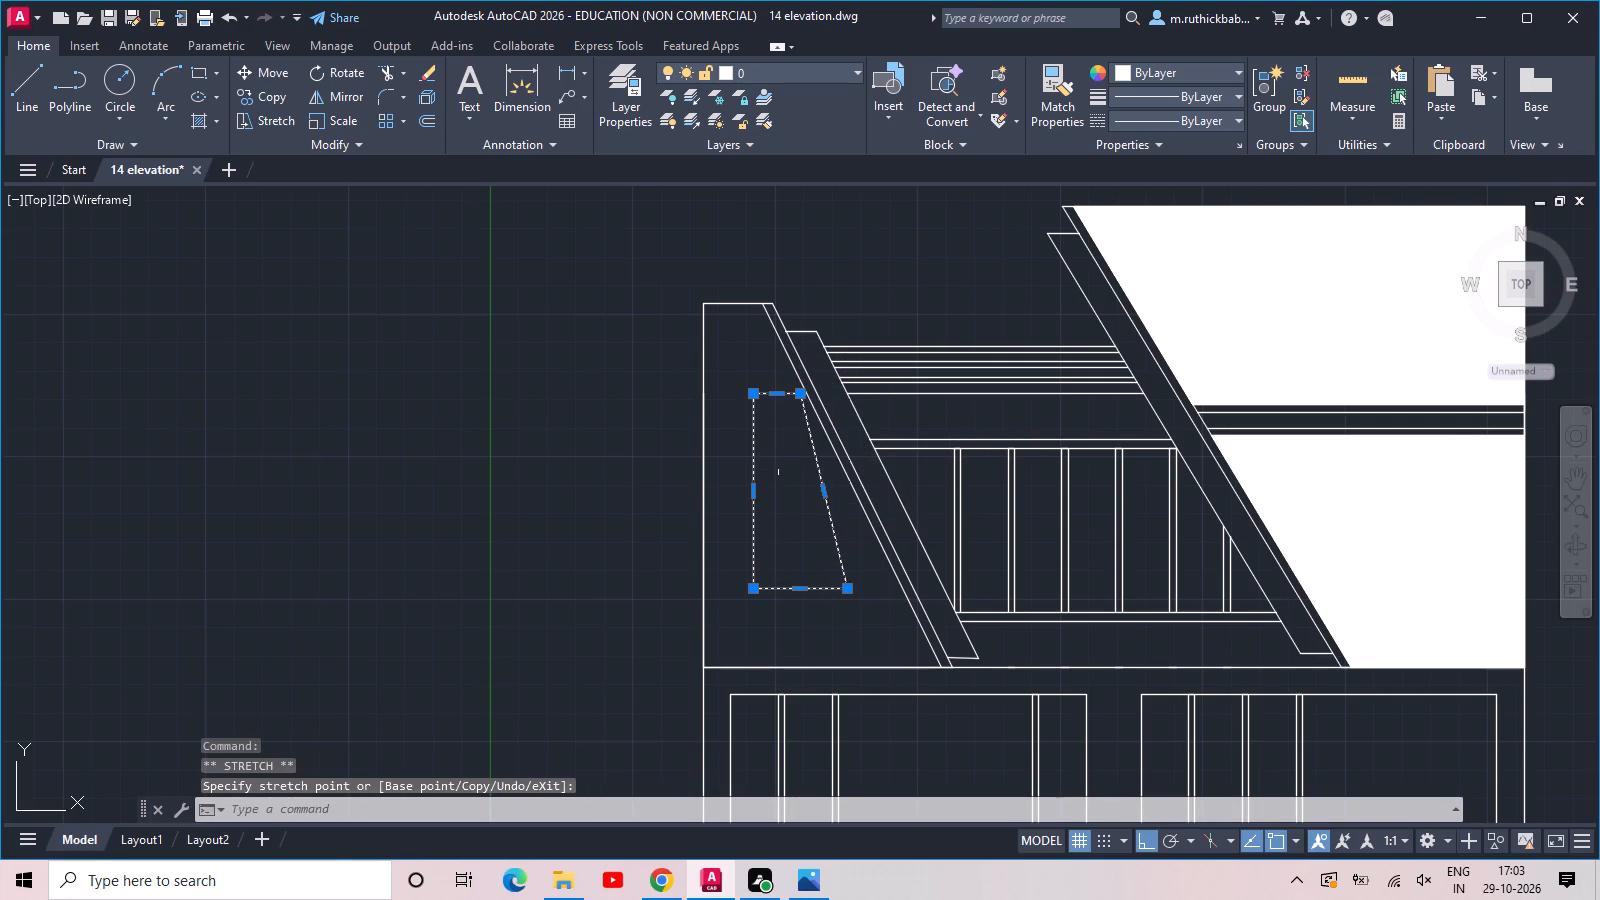
{"action": "key", "text": "c"}
{"action": "key", "text": "Escape"}
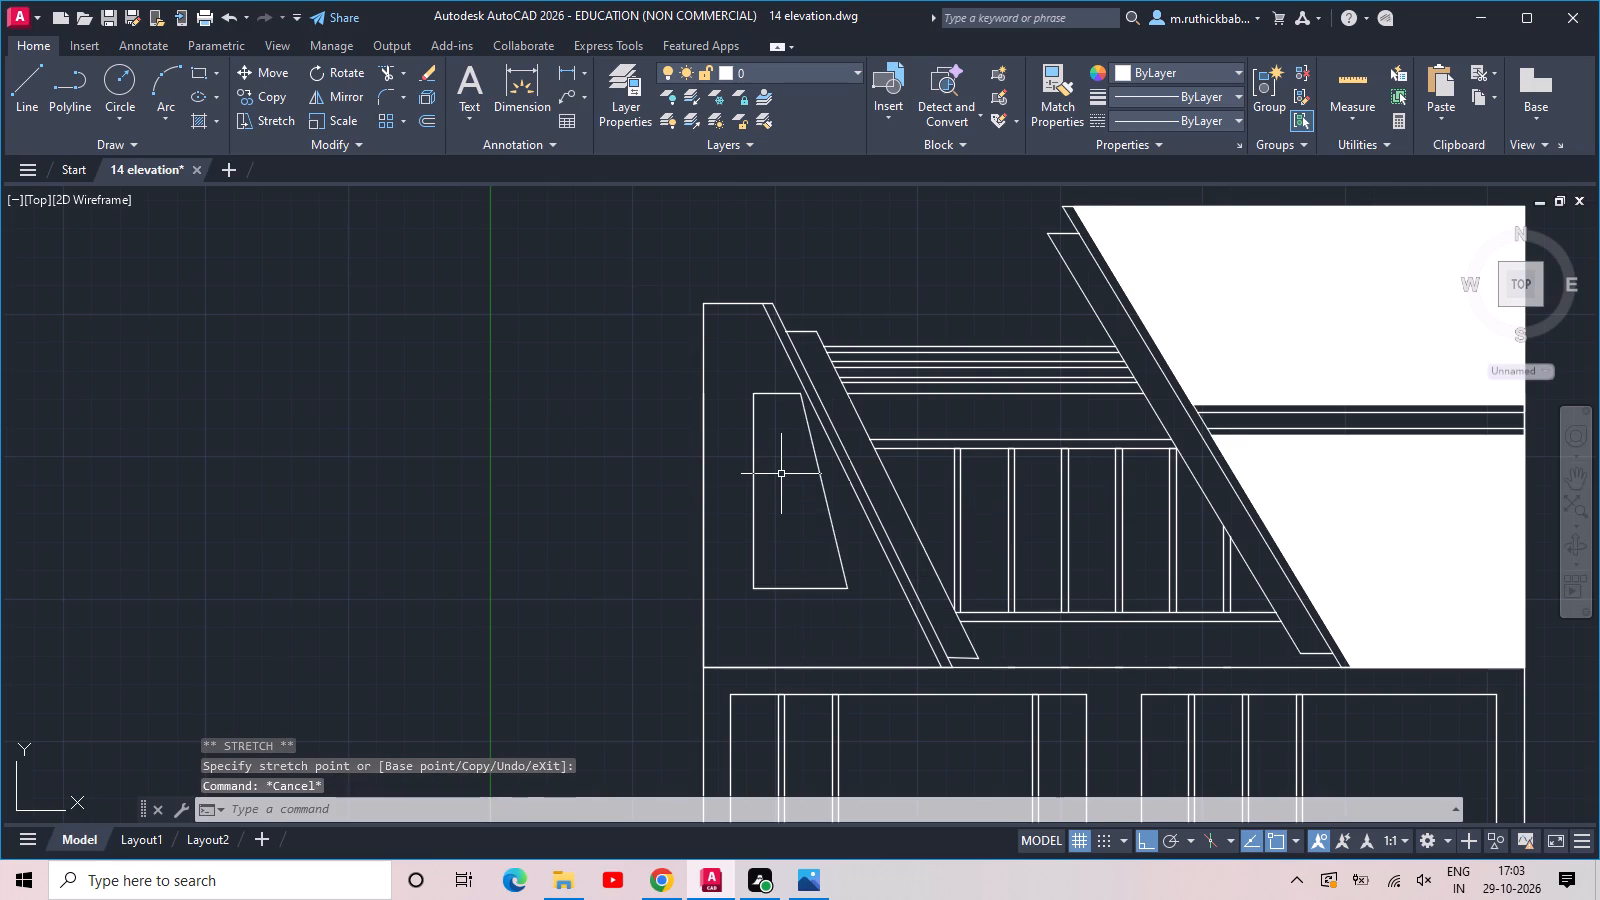
Move the tapered opening slightly left, closer to the left wall's outer edge.
{"action": "left_click", "coordinate": [780, 475]}
{"action": "left_click", "coordinate": [729, 445]}
{"action": "type", "text": "mov"}
{"action": "key", "text": "space"}
{"action": "left_click", "coordinate": [753, 584]}
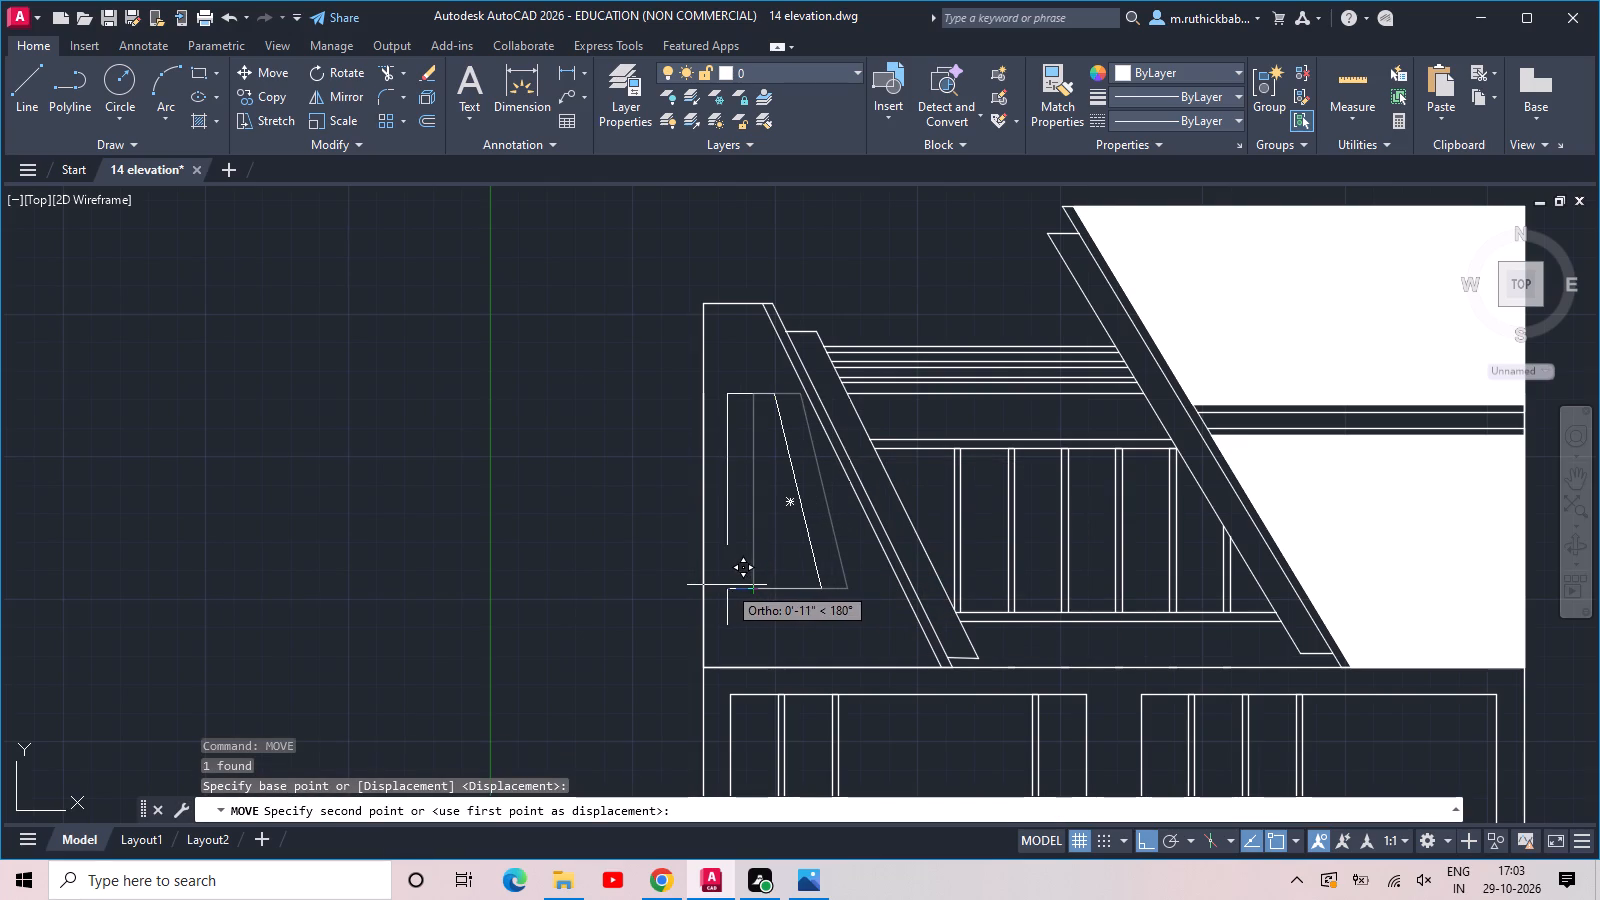
{"action": "left_click", "coordinate": [735, 589]}
{"action": "key", "text": "Escape"}
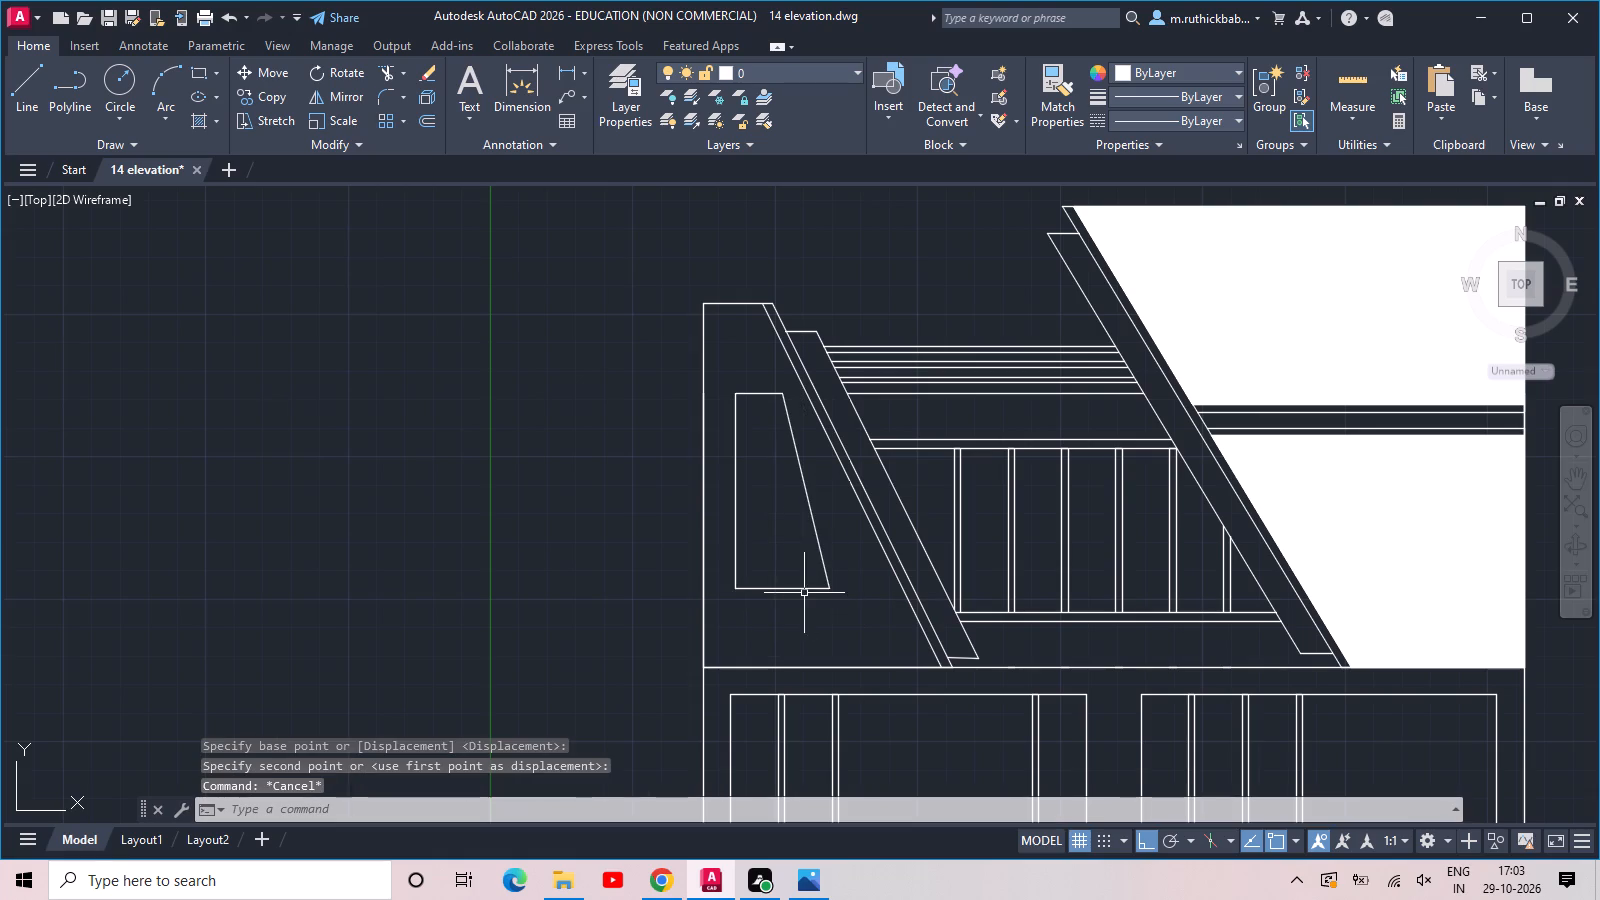
Reshape the tapered opening: top-right corner in to the top edge's midpoint, bottom-right corner outward, bottom-left corner slightly inward.
{"action": "scroll", "coordinate": [784, 467], "scroll_direction": "up", "scroll_amount": 3}
{"action": "scroll", "coordinate": [781, 402], "scroll_direction": "down", "scroll_amount": 2}
{"action": "left_click", "coordinate": [777, 333]}
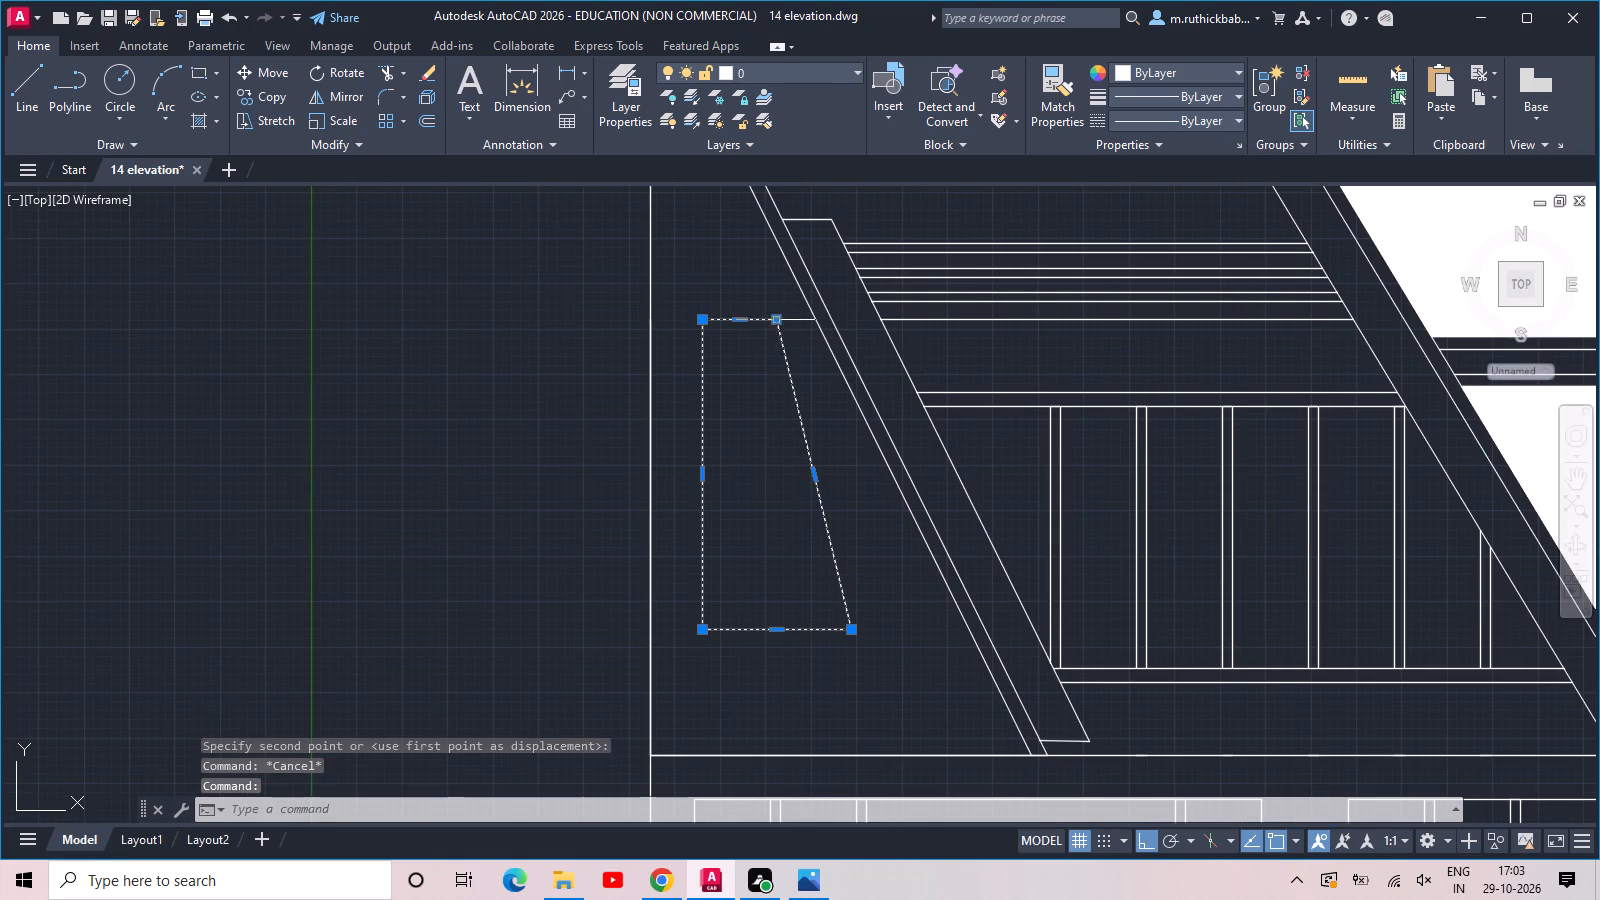
{"action": "left_click", "coordinate": [776, 319]}
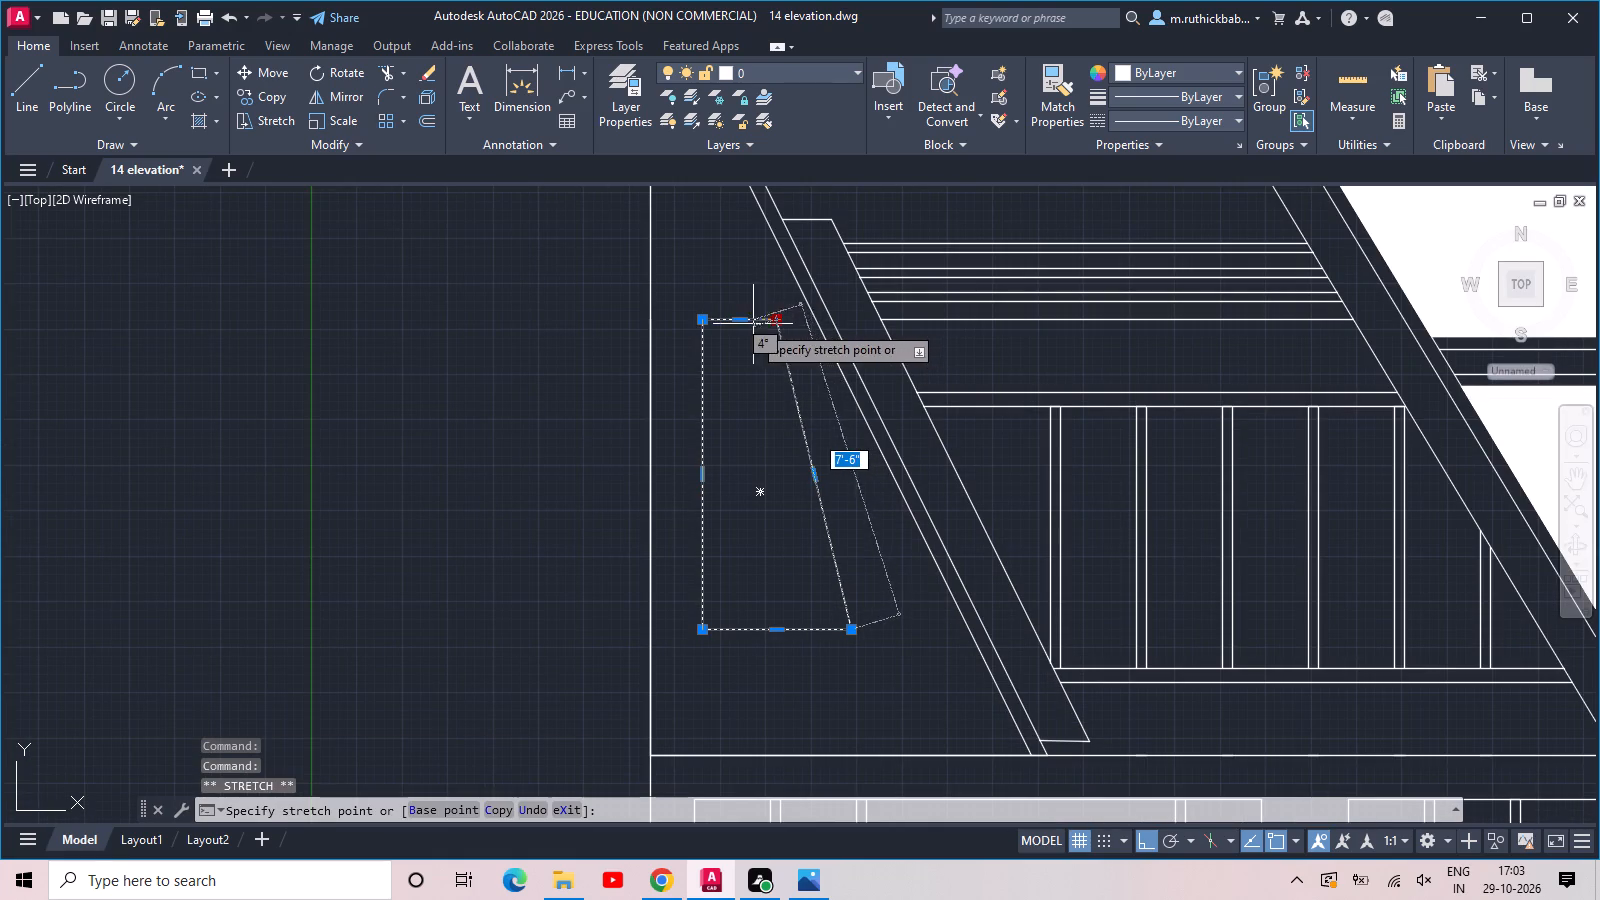
{"action": "left_click", "coordinate": [746, 322]}
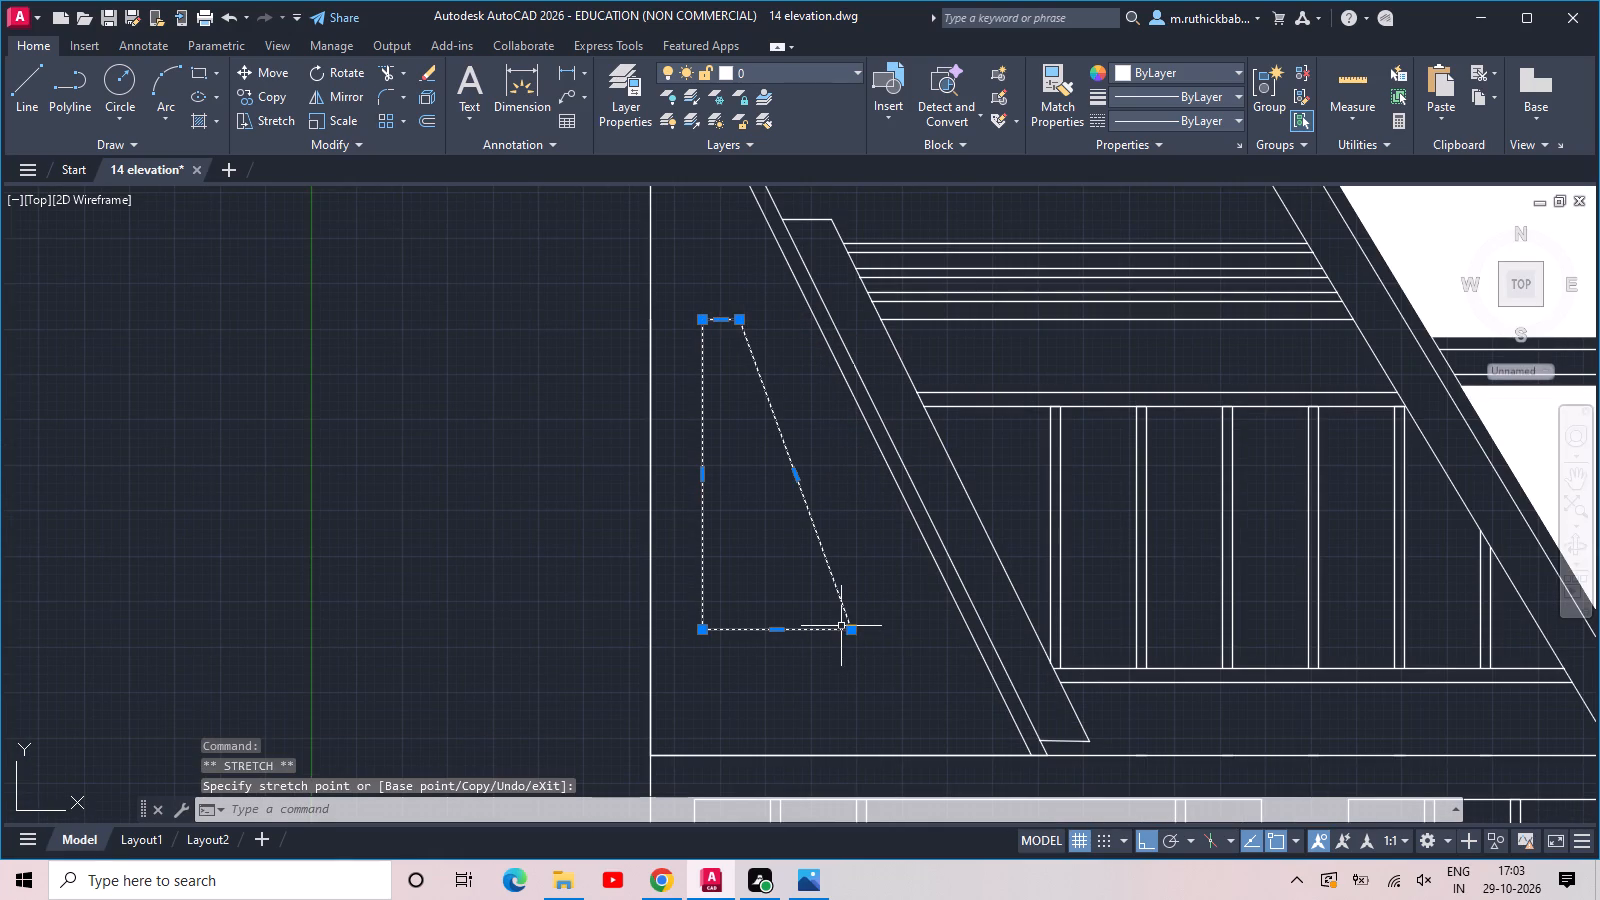
{"action": "left_click", "coordinate": [850, 628]}
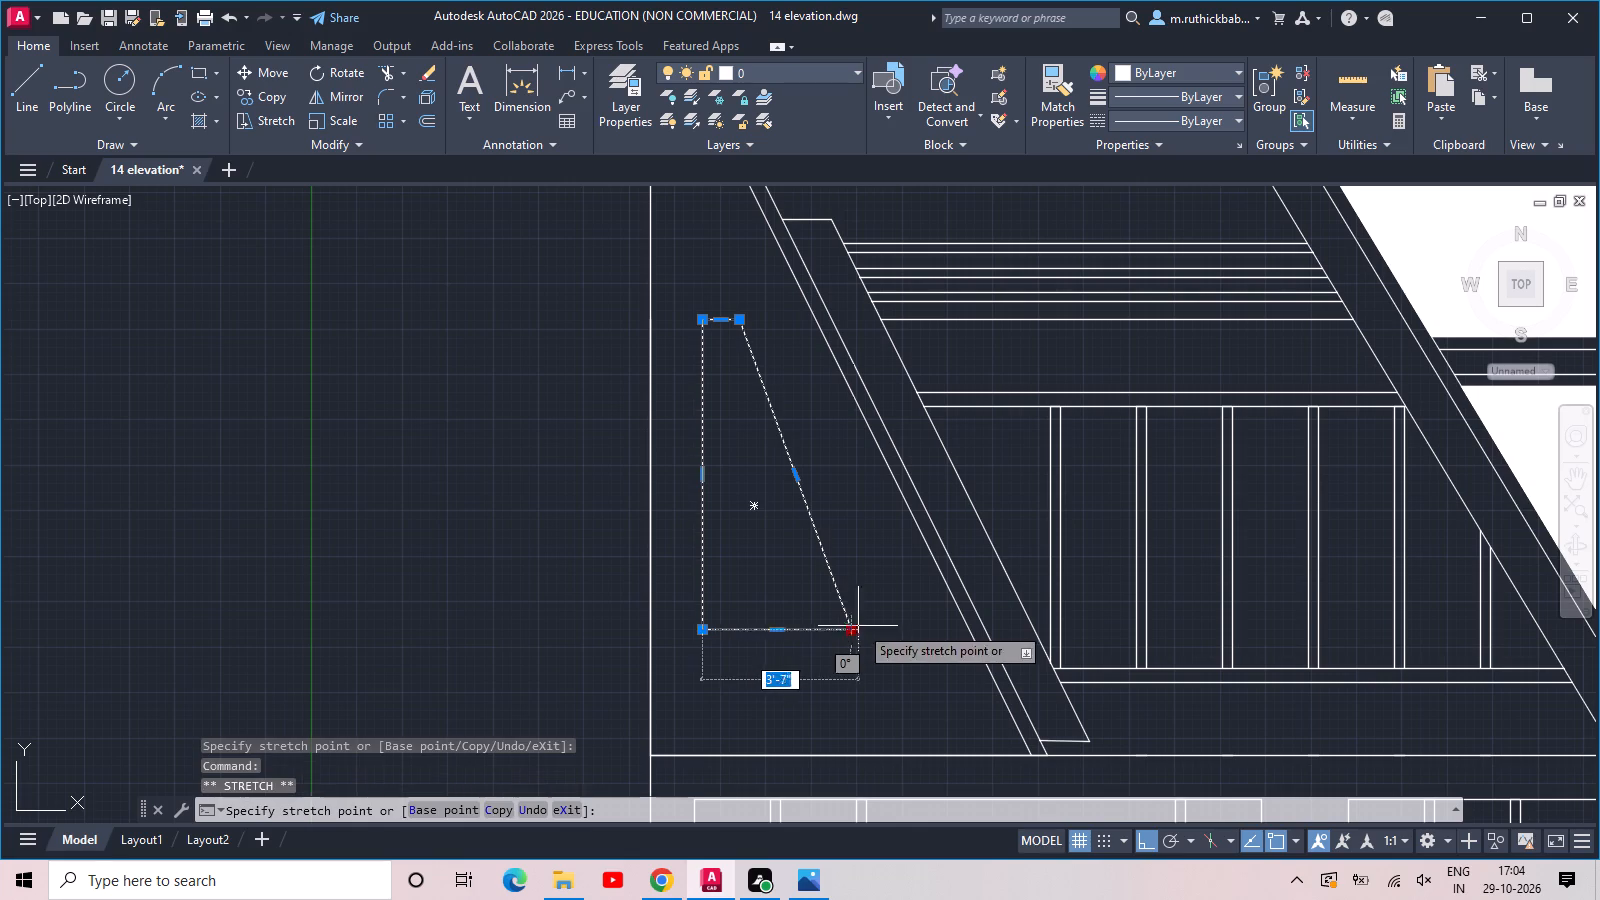
{"action": "left_click", "coordinate": [875, 622]}
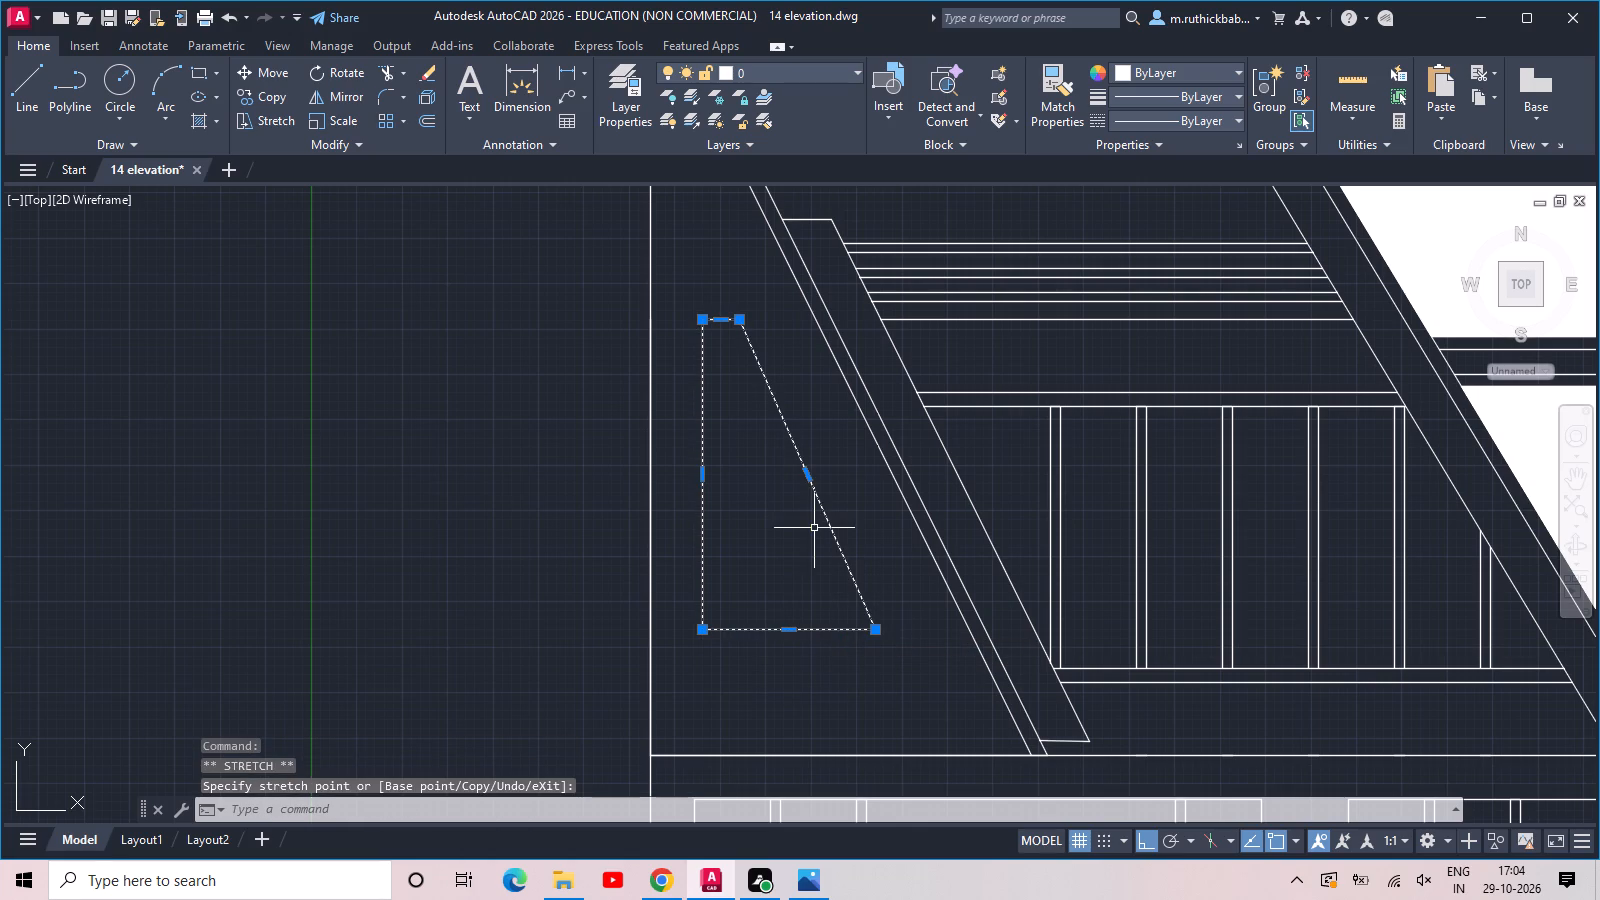
{"action": "left_click", "coordinate": [703, 632]}
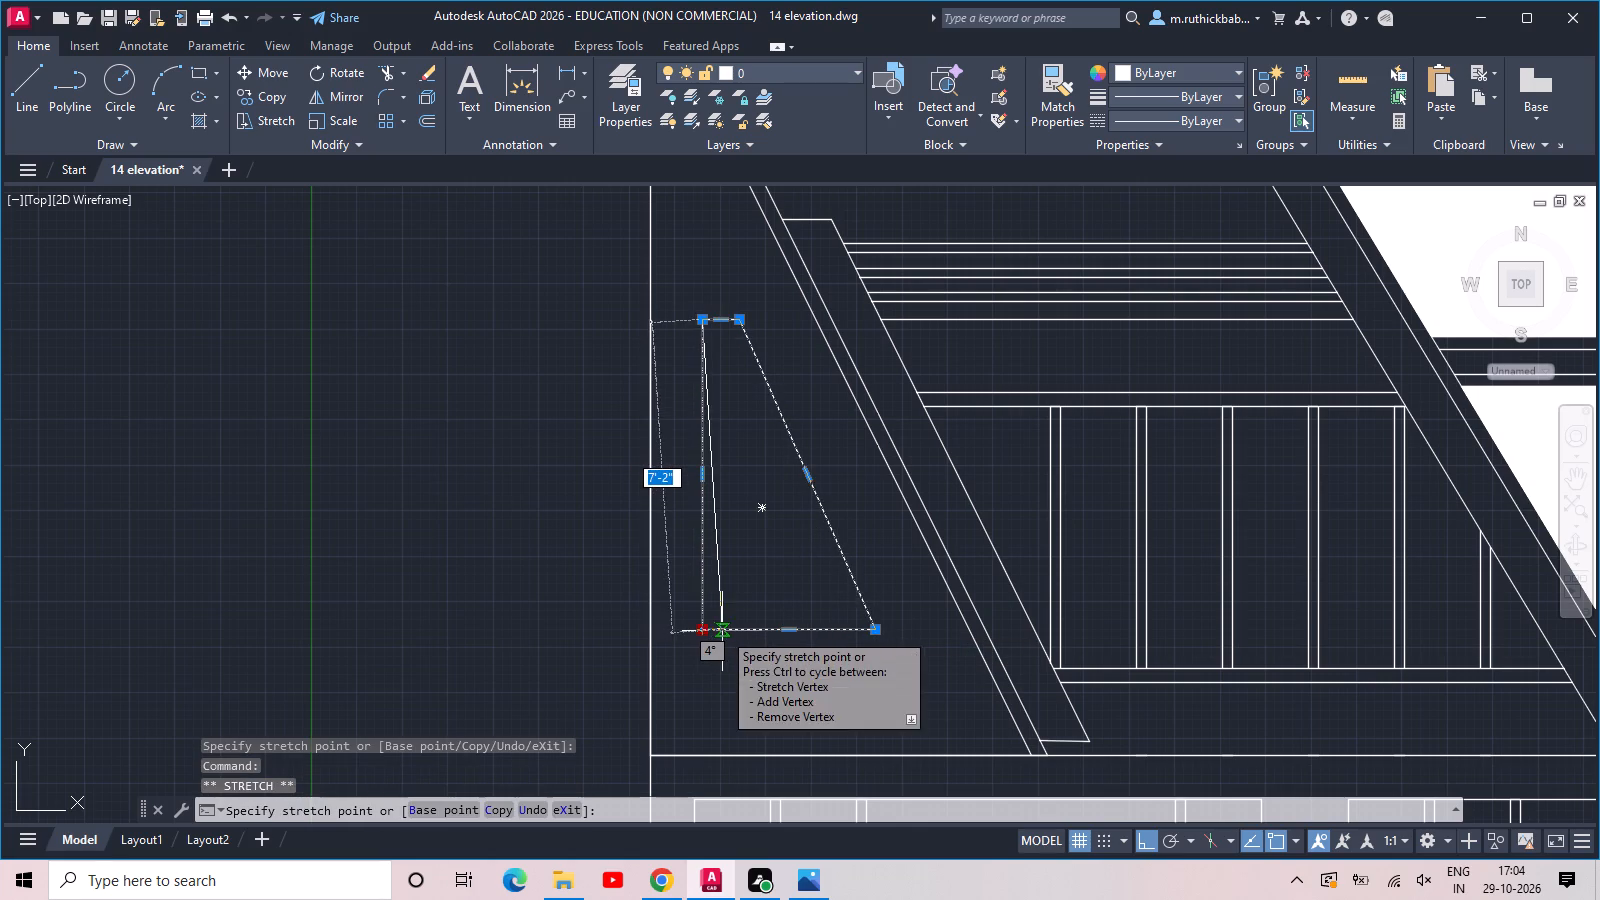
{"action": "left_click", "coordinate": [717, 631]}
{"action": "key", "text": "Escape"}
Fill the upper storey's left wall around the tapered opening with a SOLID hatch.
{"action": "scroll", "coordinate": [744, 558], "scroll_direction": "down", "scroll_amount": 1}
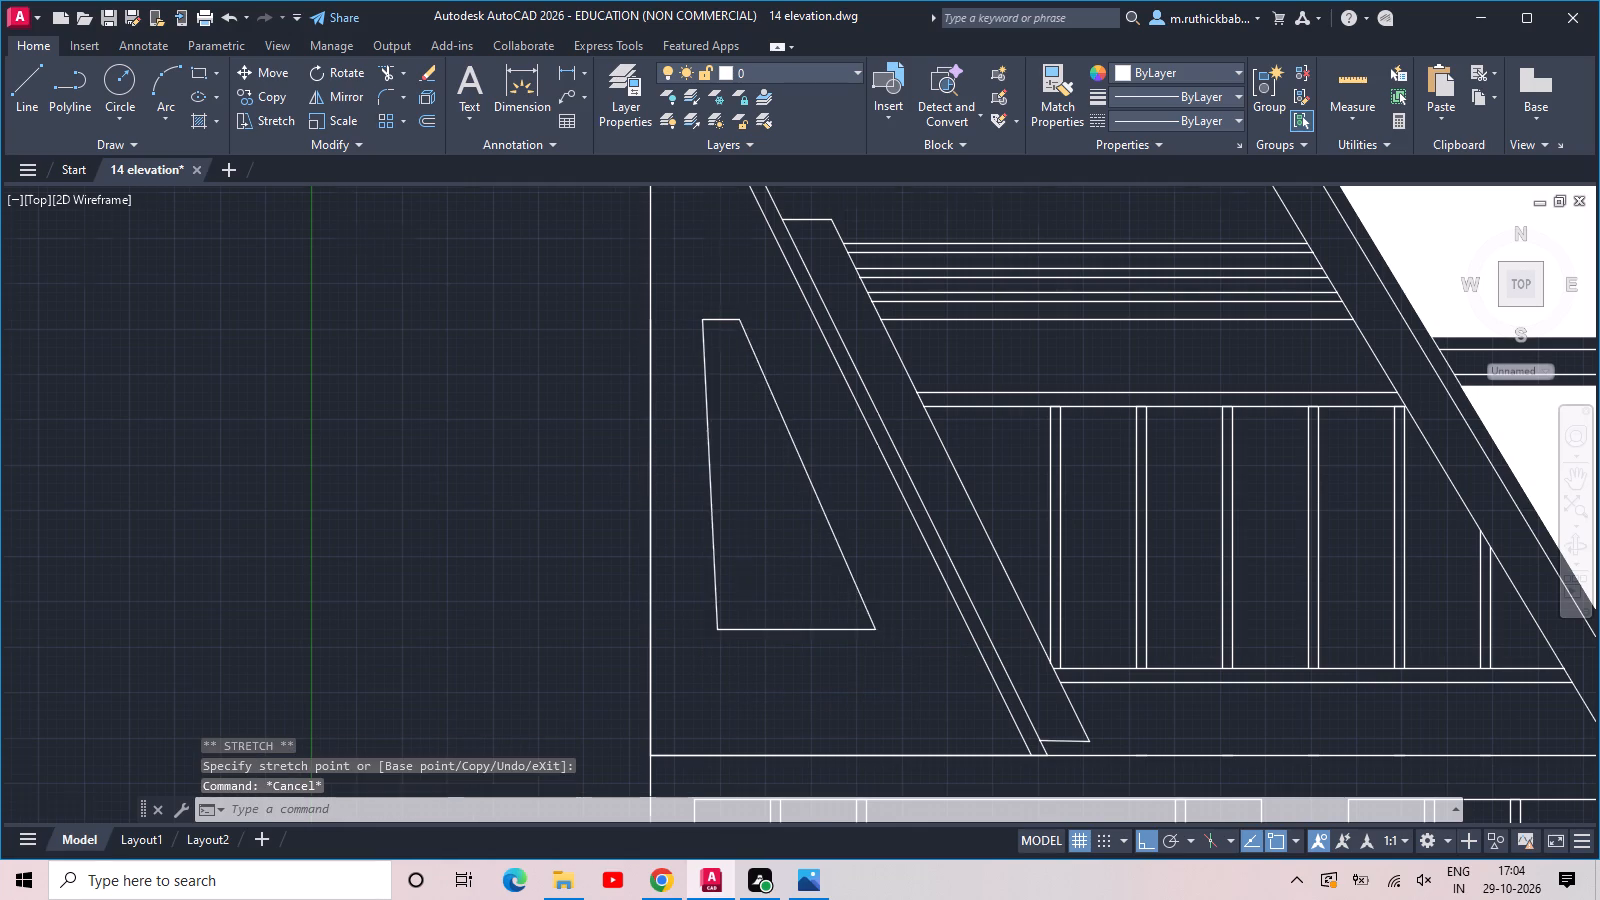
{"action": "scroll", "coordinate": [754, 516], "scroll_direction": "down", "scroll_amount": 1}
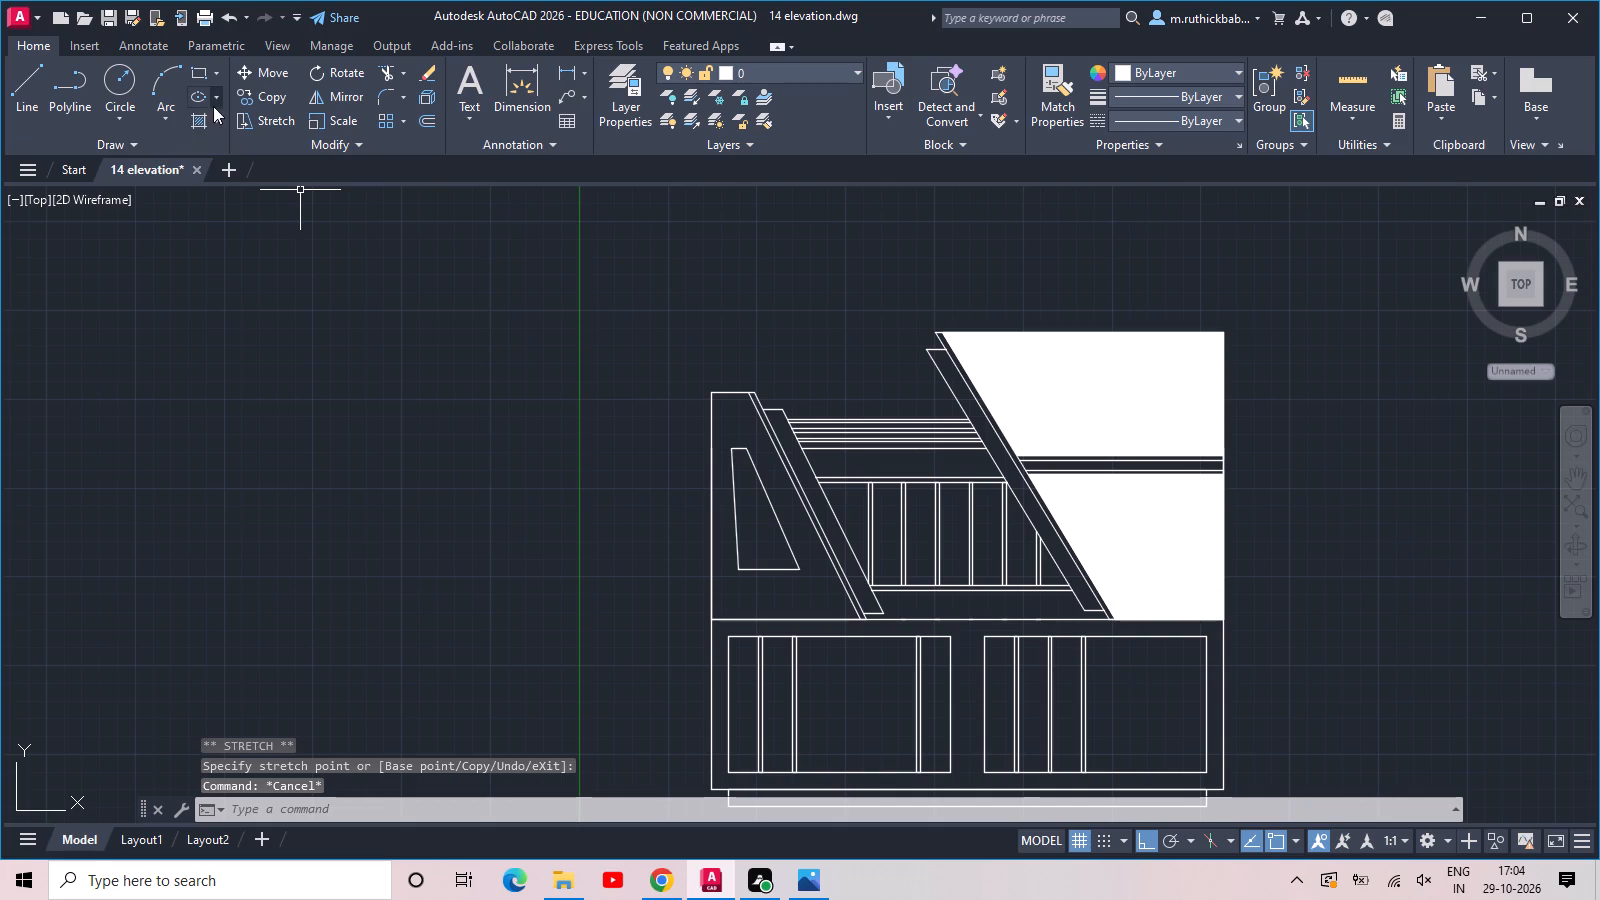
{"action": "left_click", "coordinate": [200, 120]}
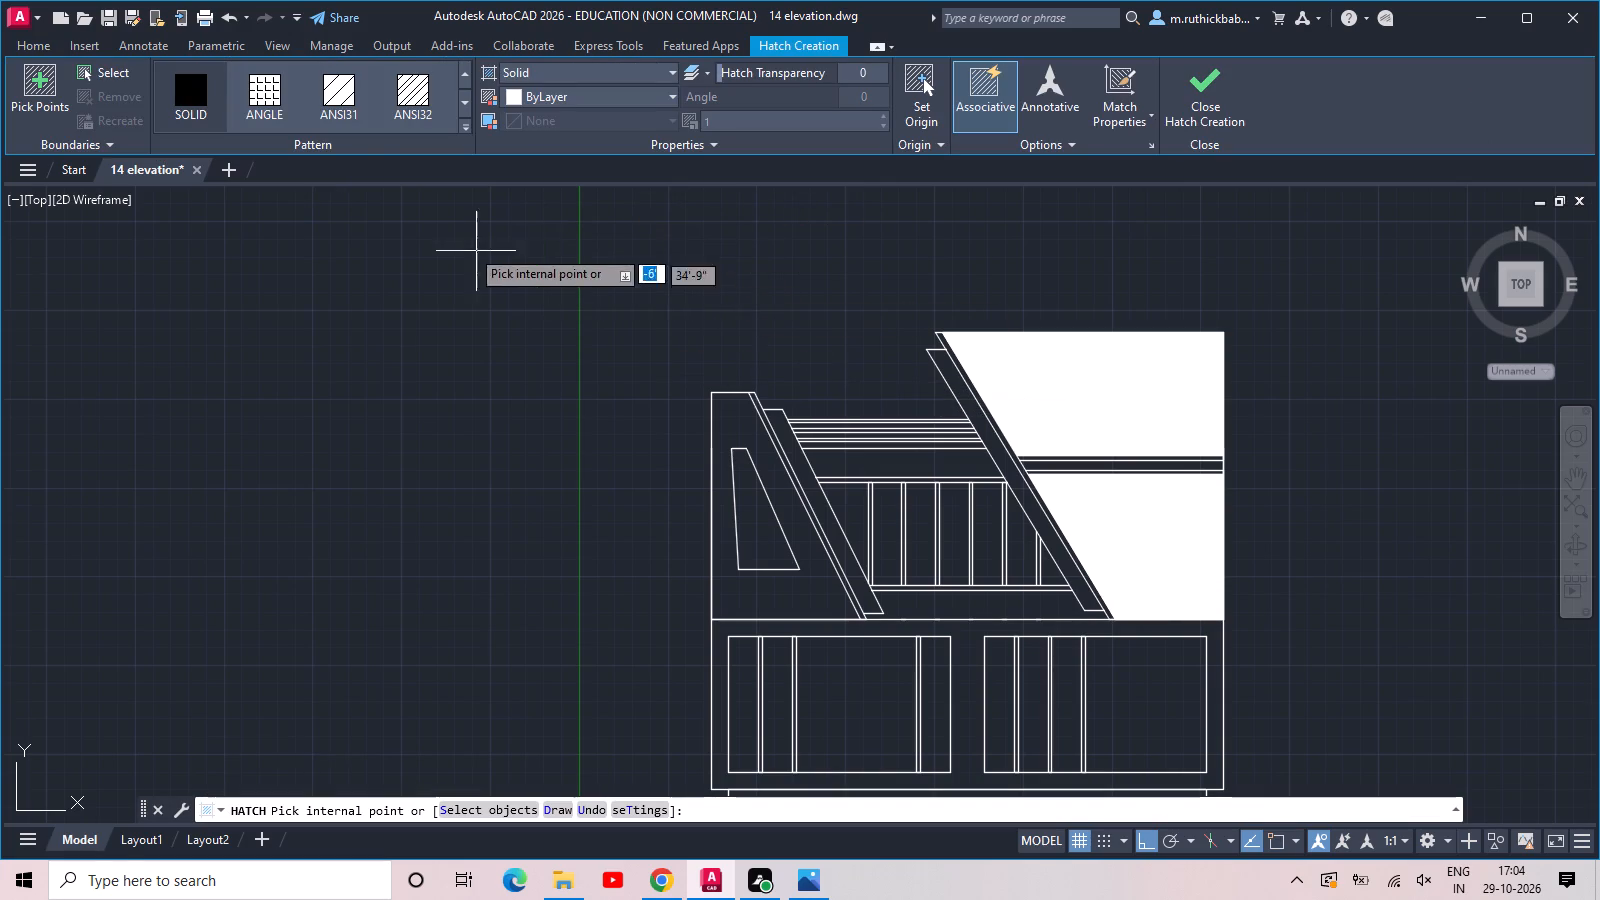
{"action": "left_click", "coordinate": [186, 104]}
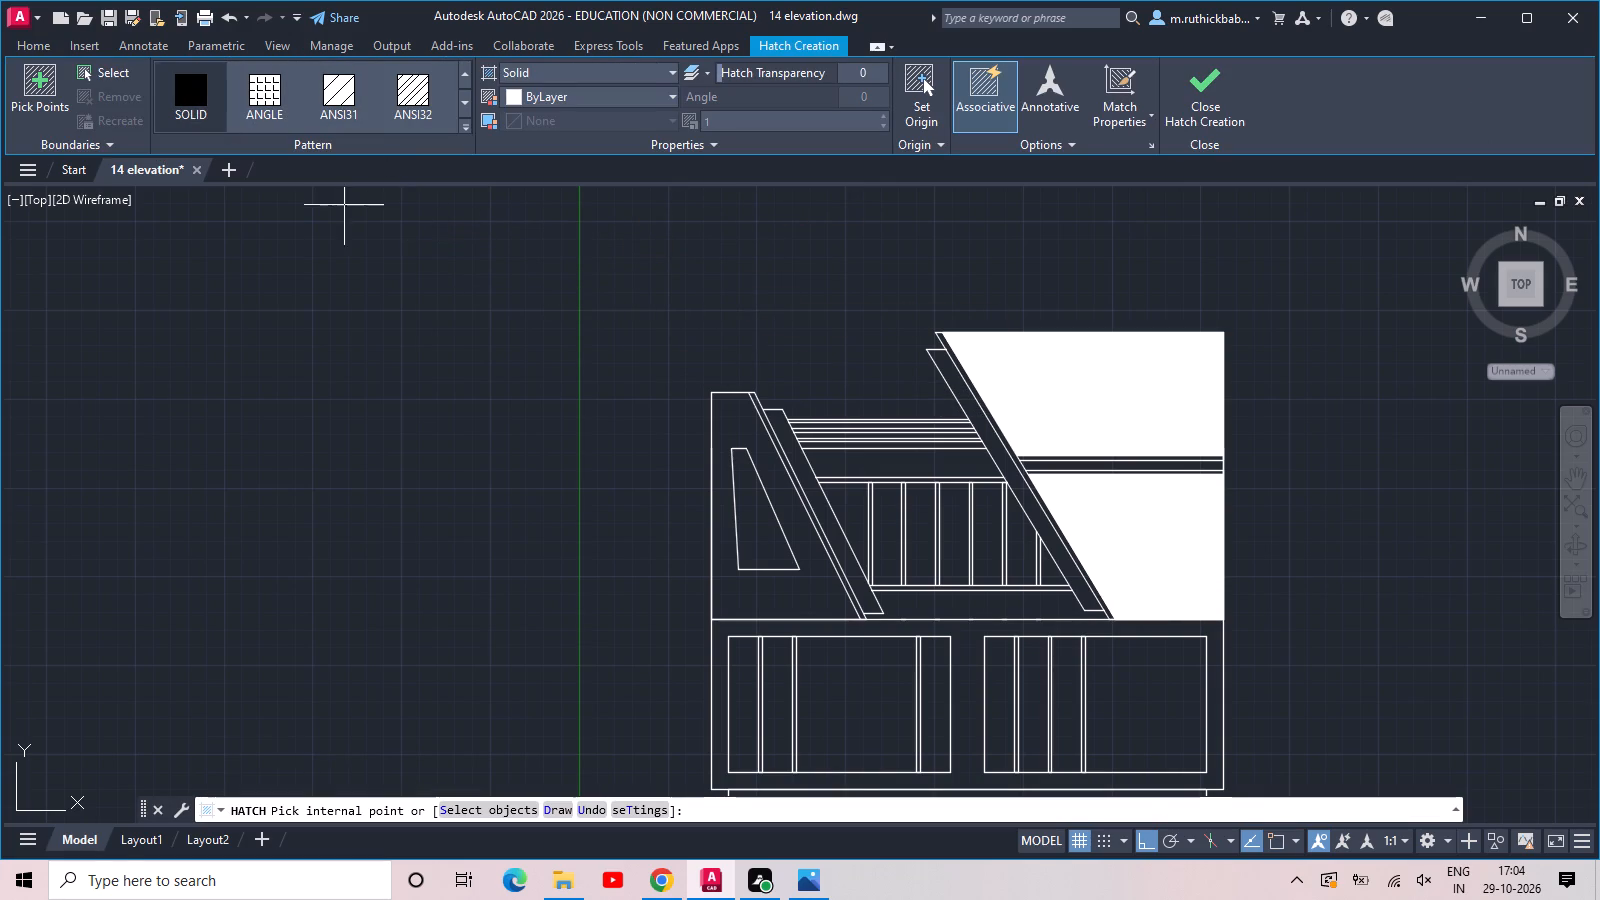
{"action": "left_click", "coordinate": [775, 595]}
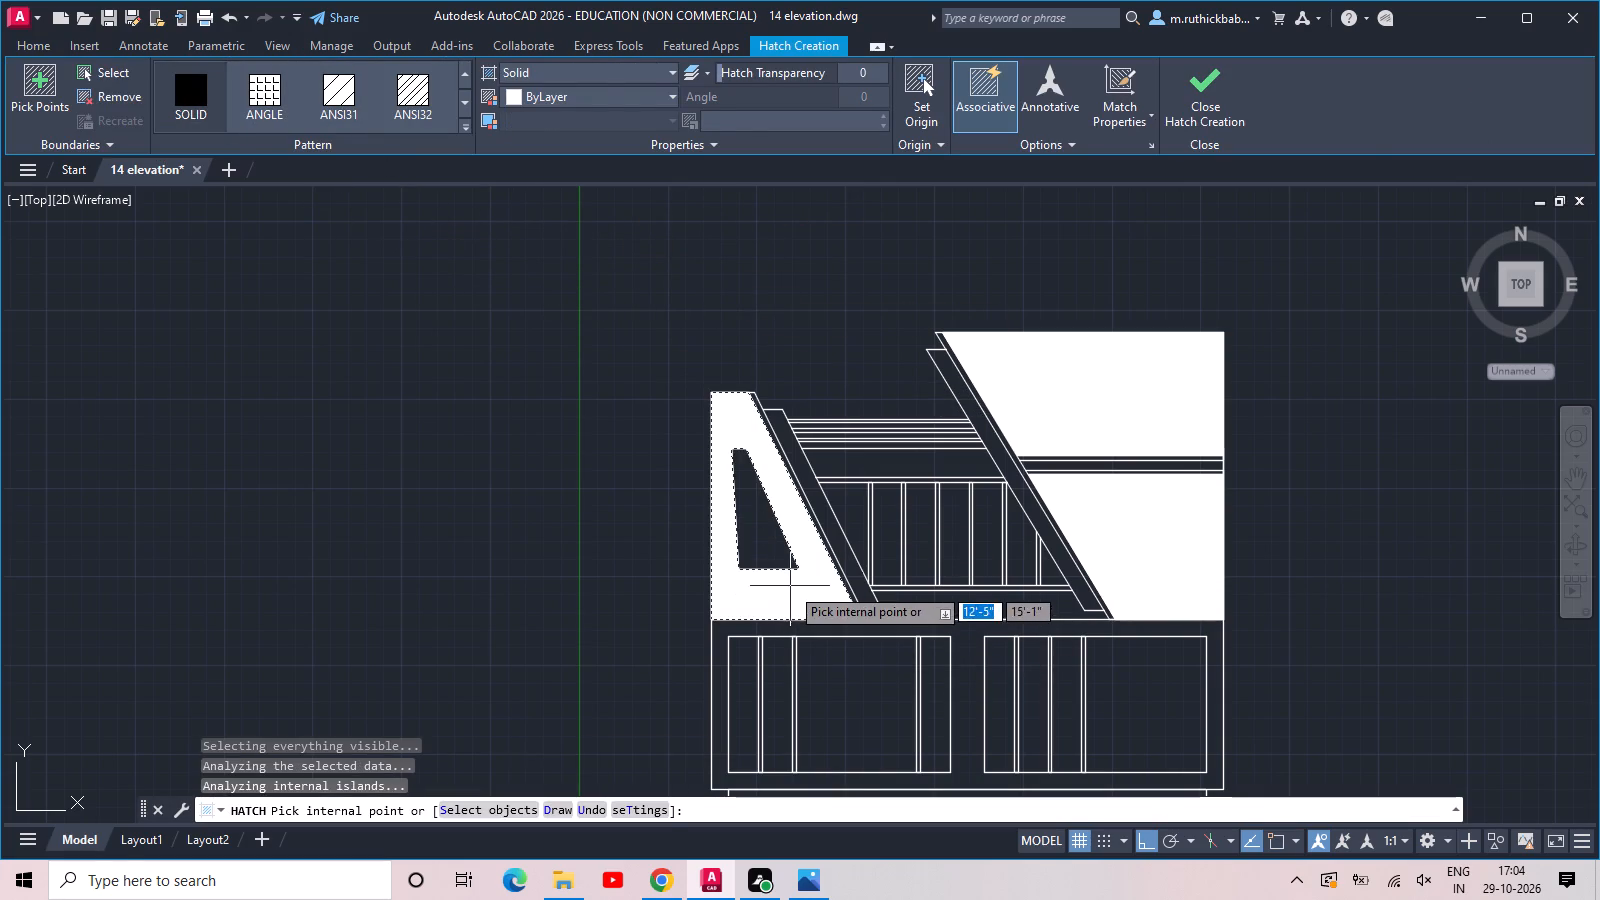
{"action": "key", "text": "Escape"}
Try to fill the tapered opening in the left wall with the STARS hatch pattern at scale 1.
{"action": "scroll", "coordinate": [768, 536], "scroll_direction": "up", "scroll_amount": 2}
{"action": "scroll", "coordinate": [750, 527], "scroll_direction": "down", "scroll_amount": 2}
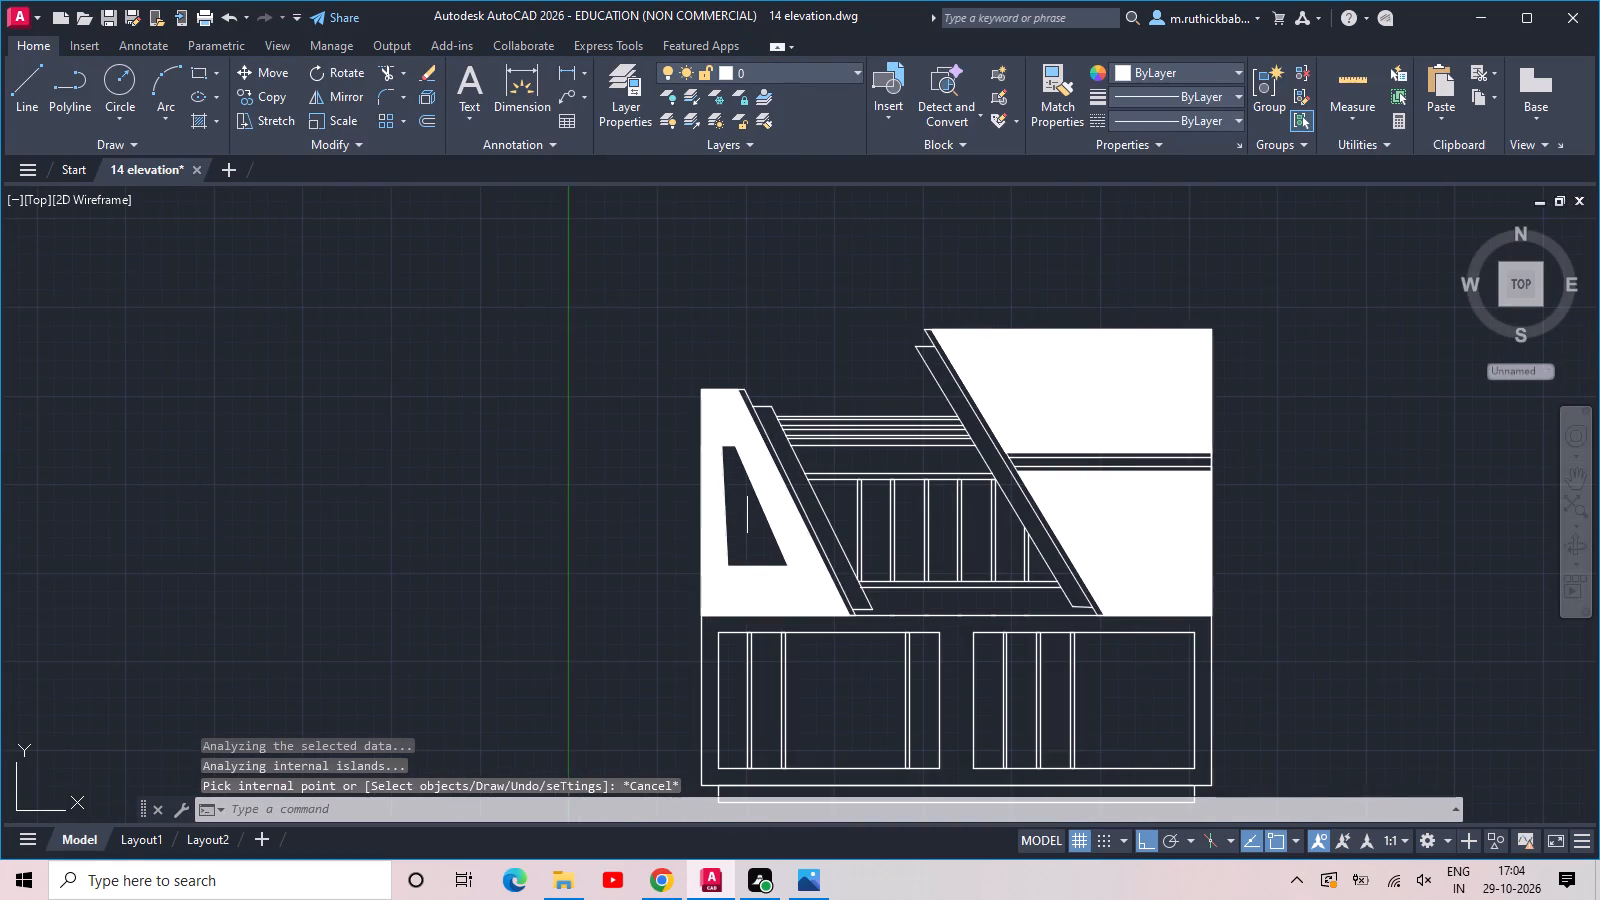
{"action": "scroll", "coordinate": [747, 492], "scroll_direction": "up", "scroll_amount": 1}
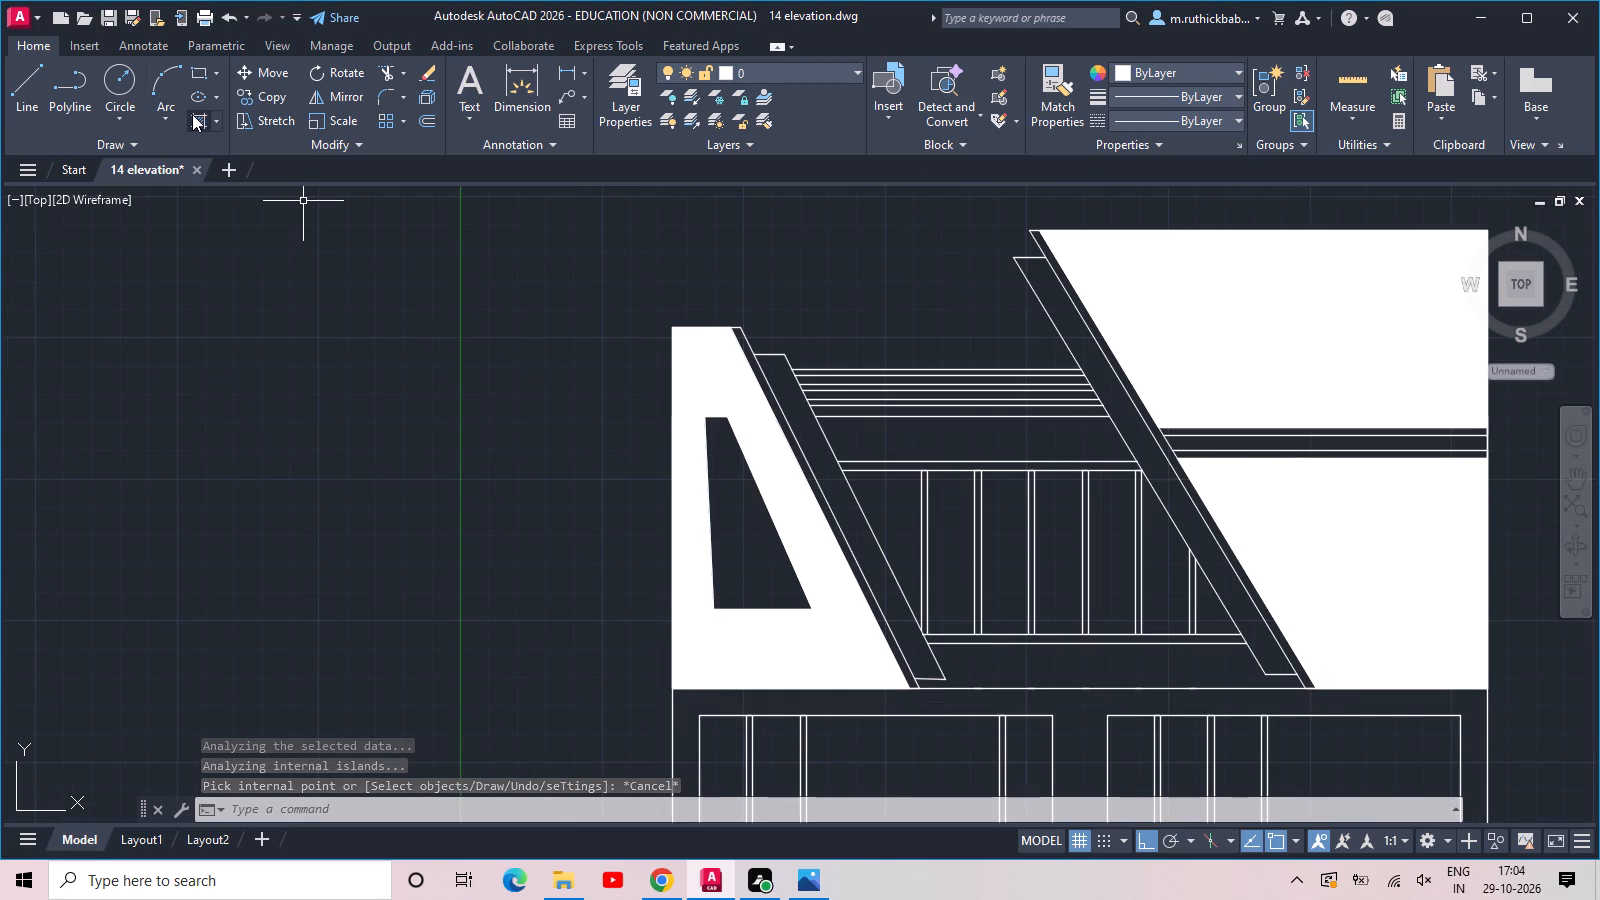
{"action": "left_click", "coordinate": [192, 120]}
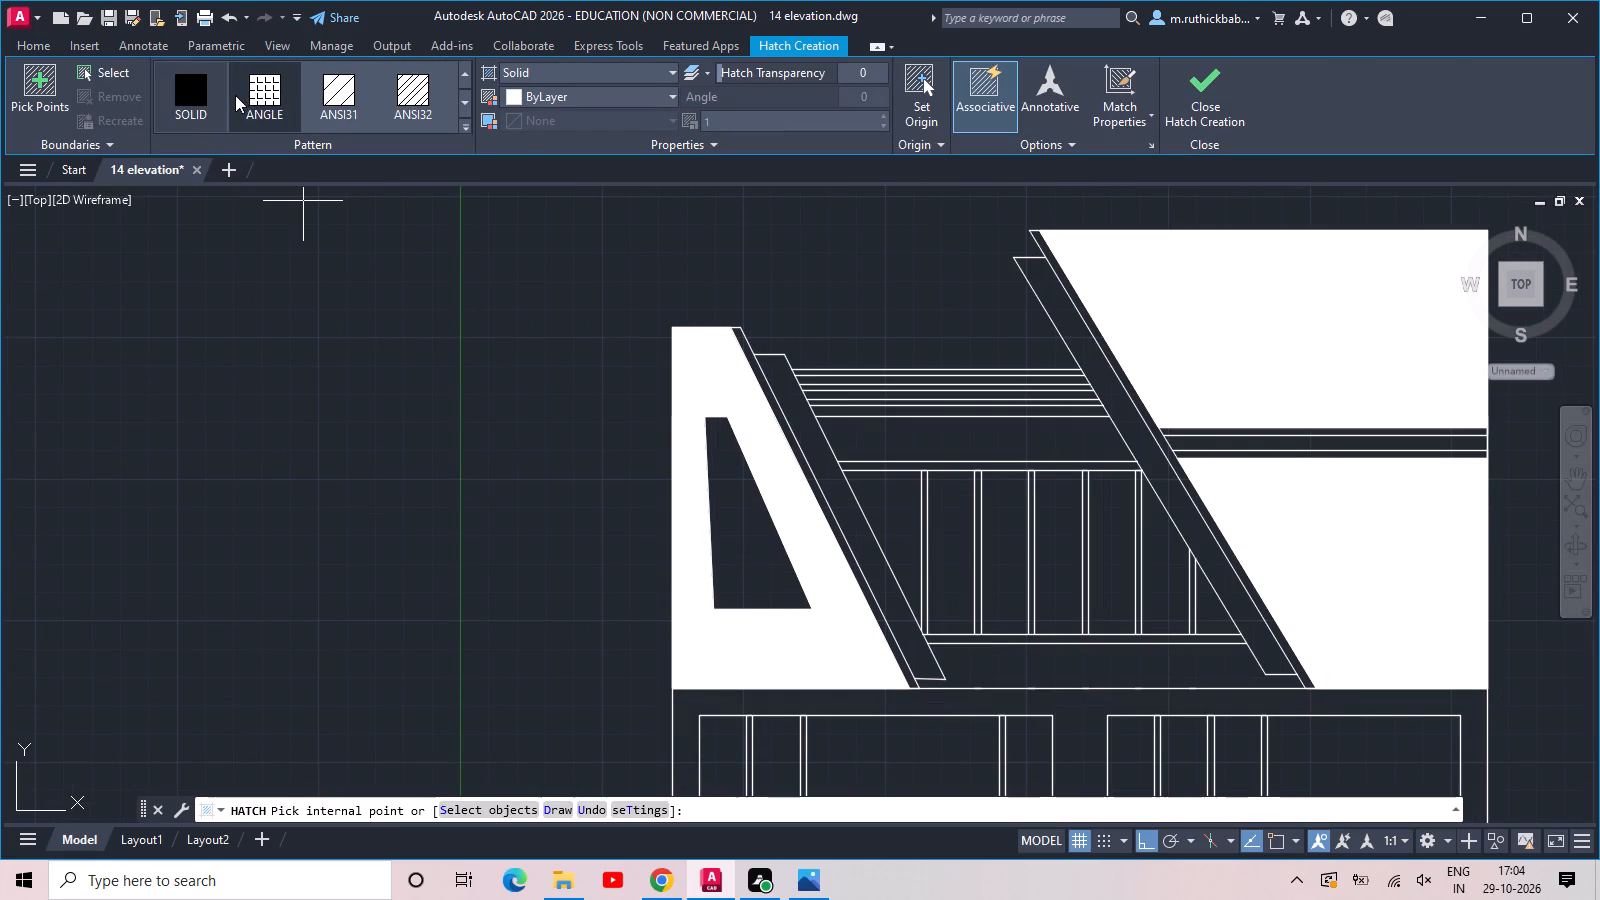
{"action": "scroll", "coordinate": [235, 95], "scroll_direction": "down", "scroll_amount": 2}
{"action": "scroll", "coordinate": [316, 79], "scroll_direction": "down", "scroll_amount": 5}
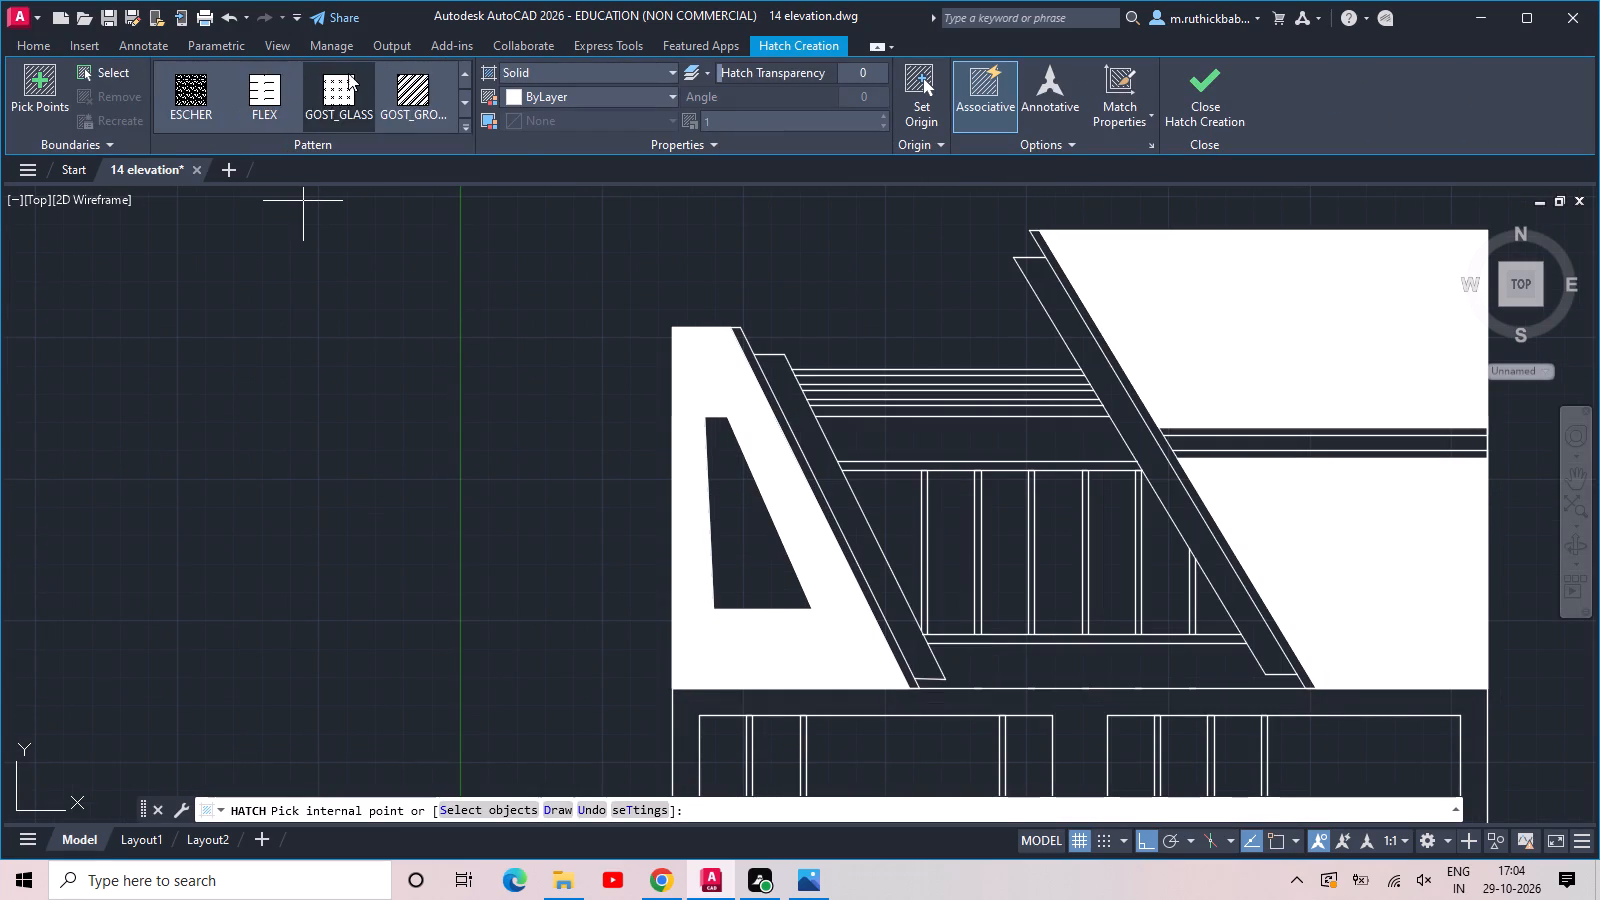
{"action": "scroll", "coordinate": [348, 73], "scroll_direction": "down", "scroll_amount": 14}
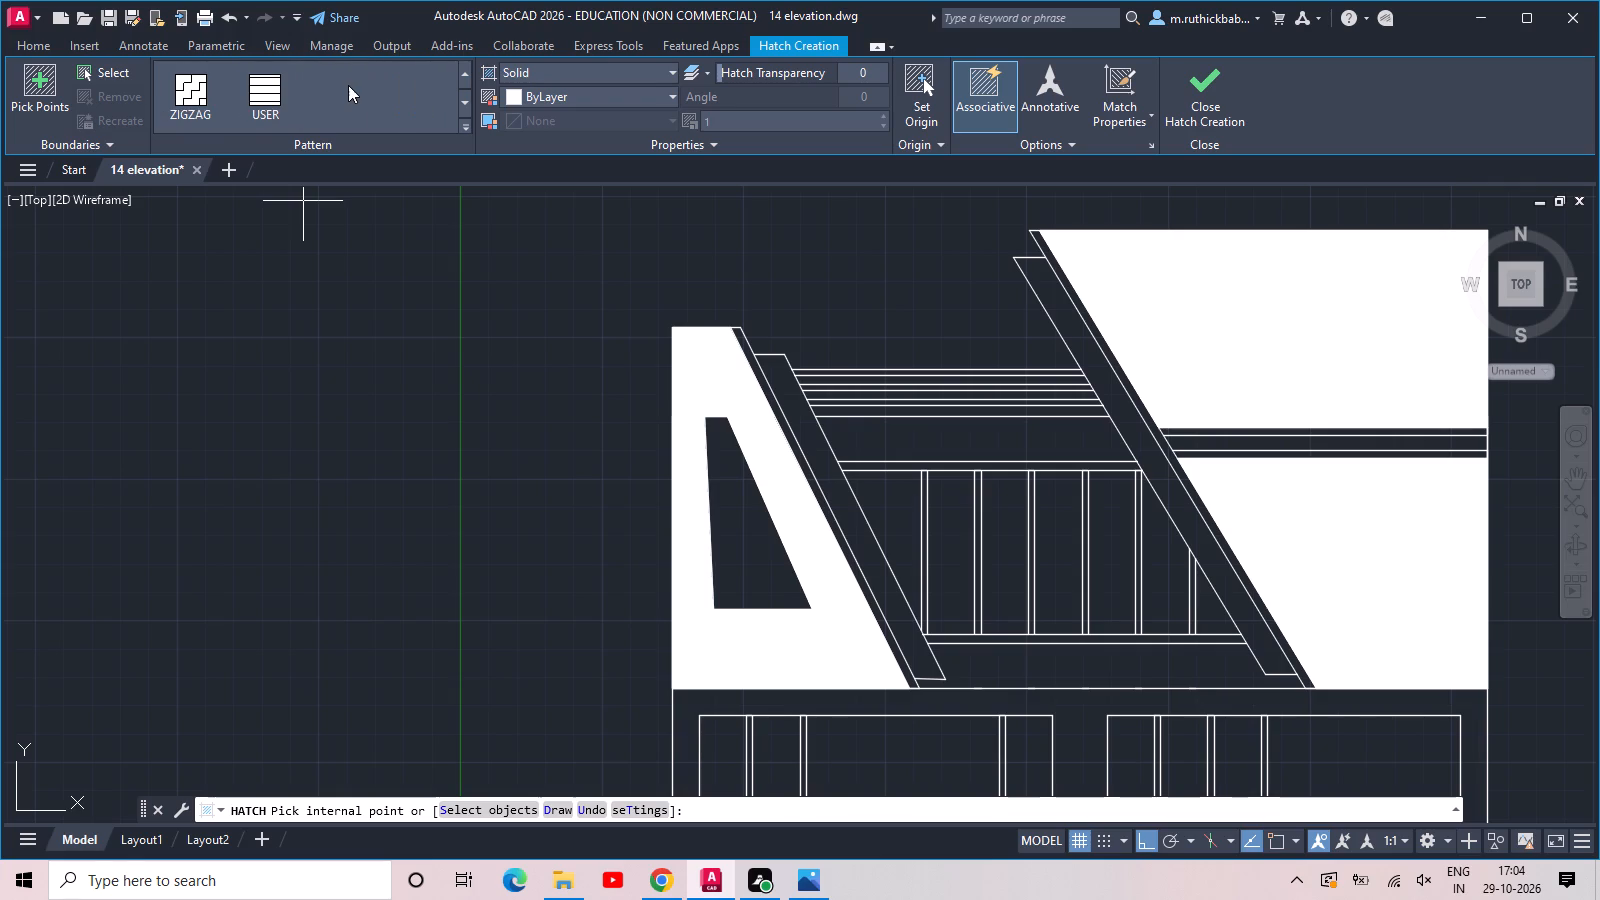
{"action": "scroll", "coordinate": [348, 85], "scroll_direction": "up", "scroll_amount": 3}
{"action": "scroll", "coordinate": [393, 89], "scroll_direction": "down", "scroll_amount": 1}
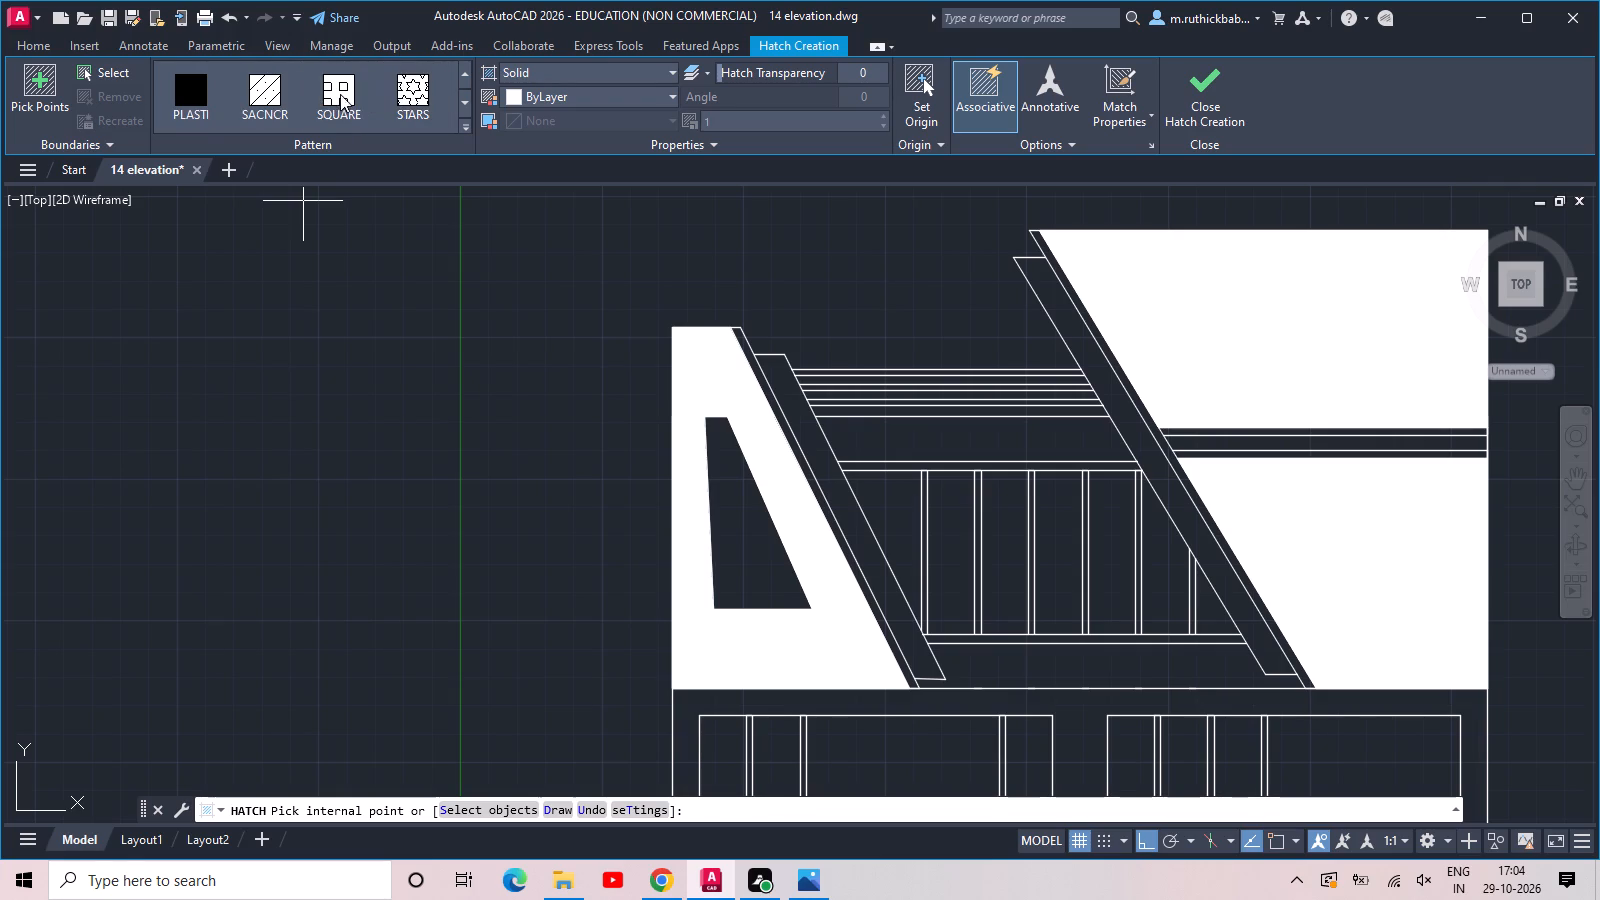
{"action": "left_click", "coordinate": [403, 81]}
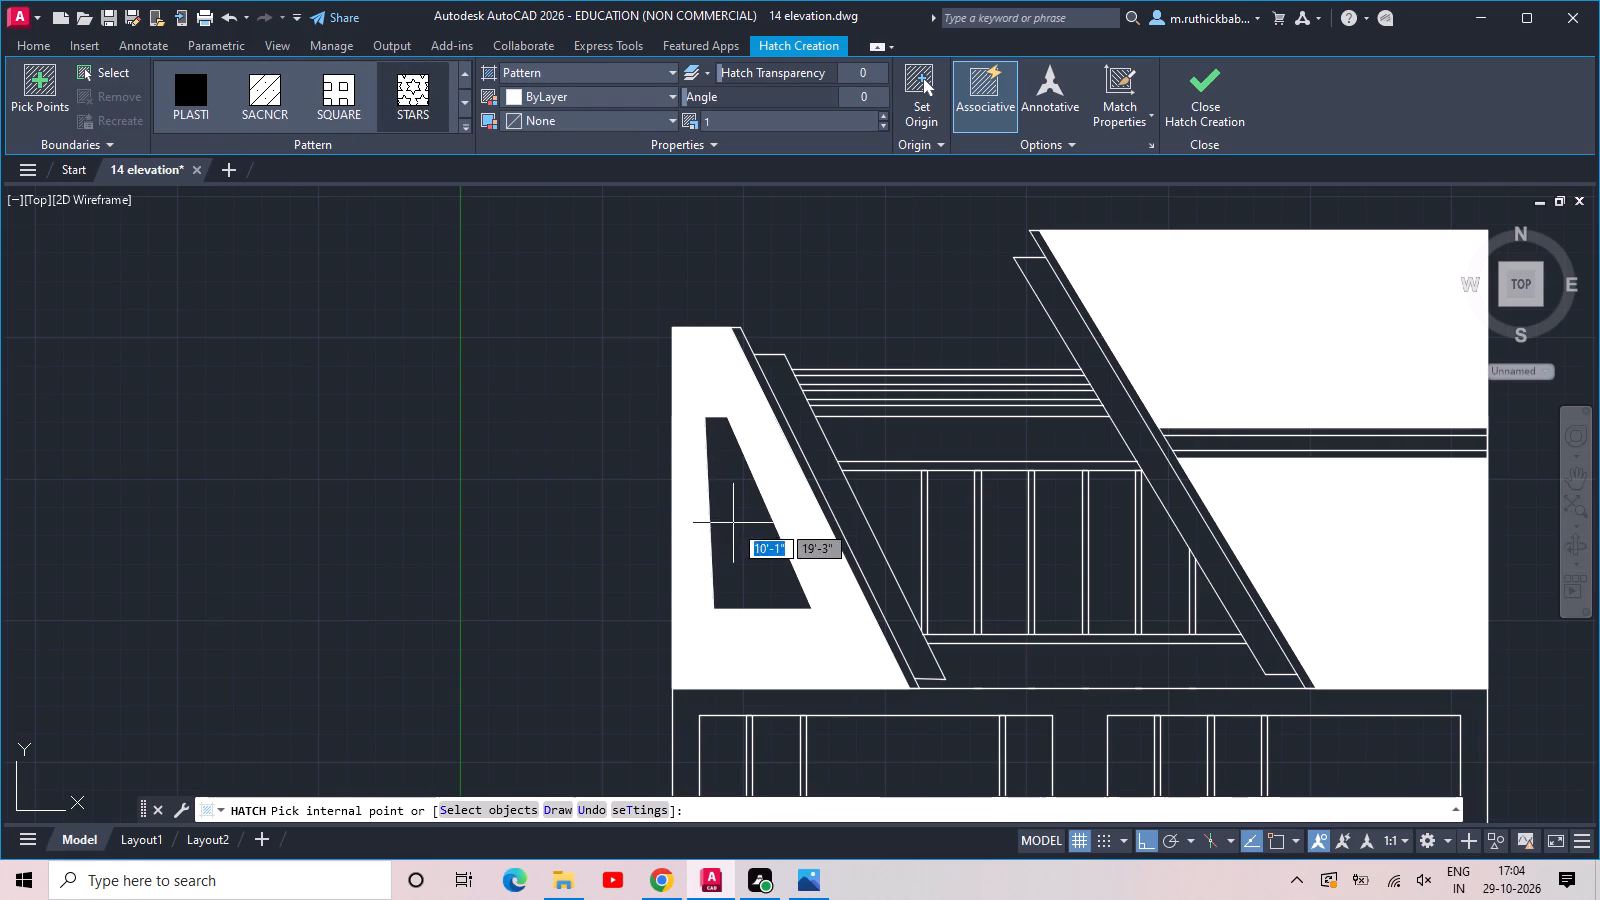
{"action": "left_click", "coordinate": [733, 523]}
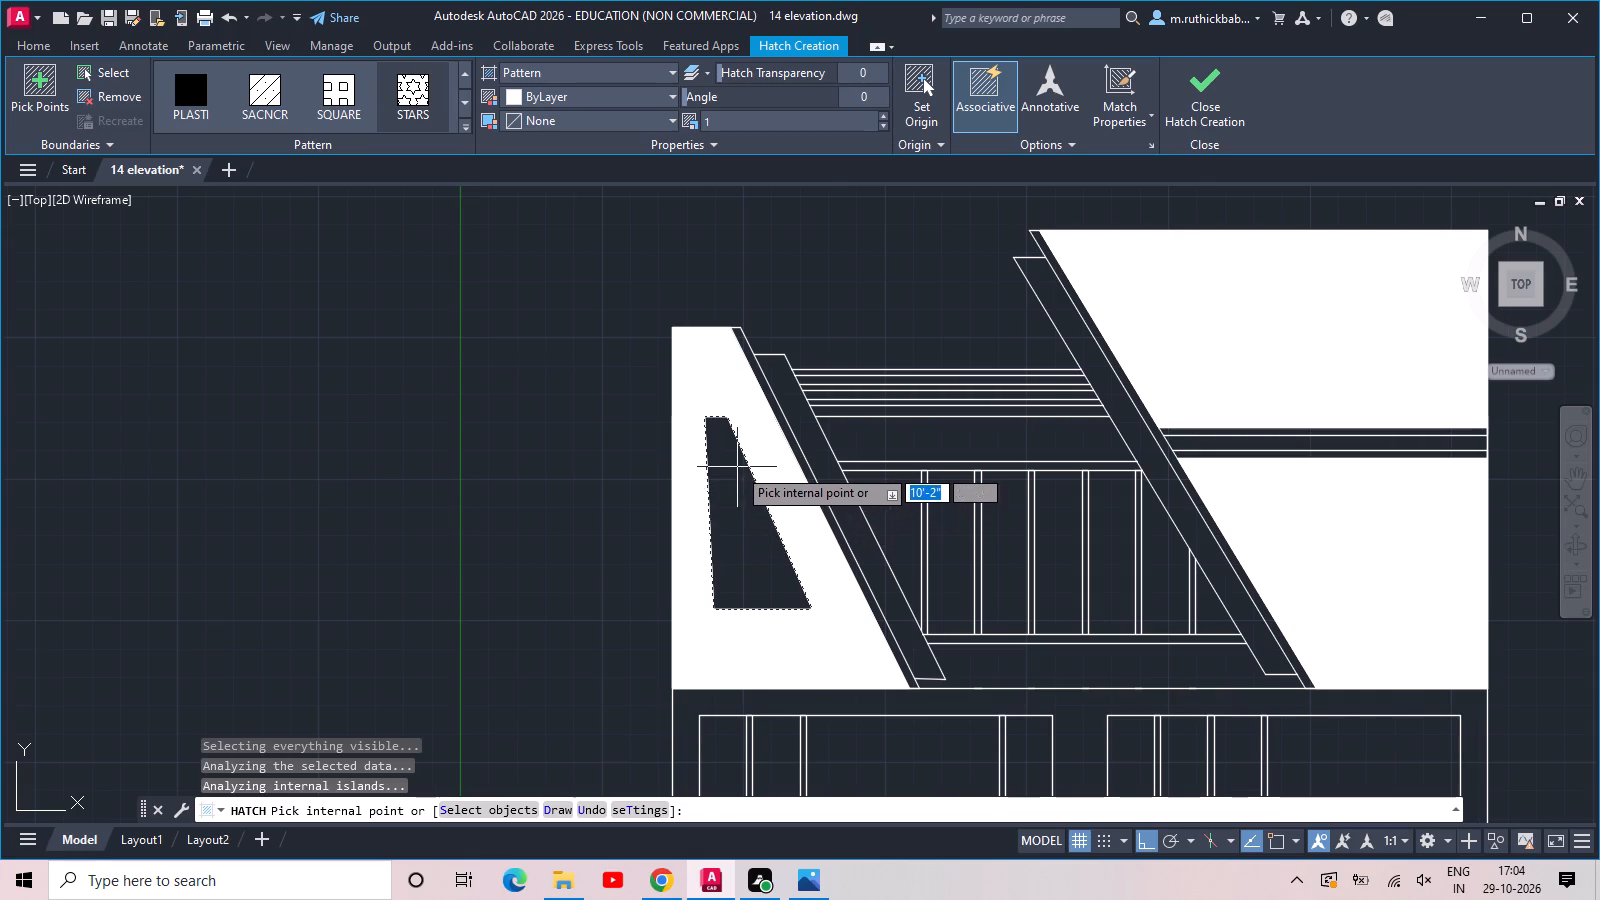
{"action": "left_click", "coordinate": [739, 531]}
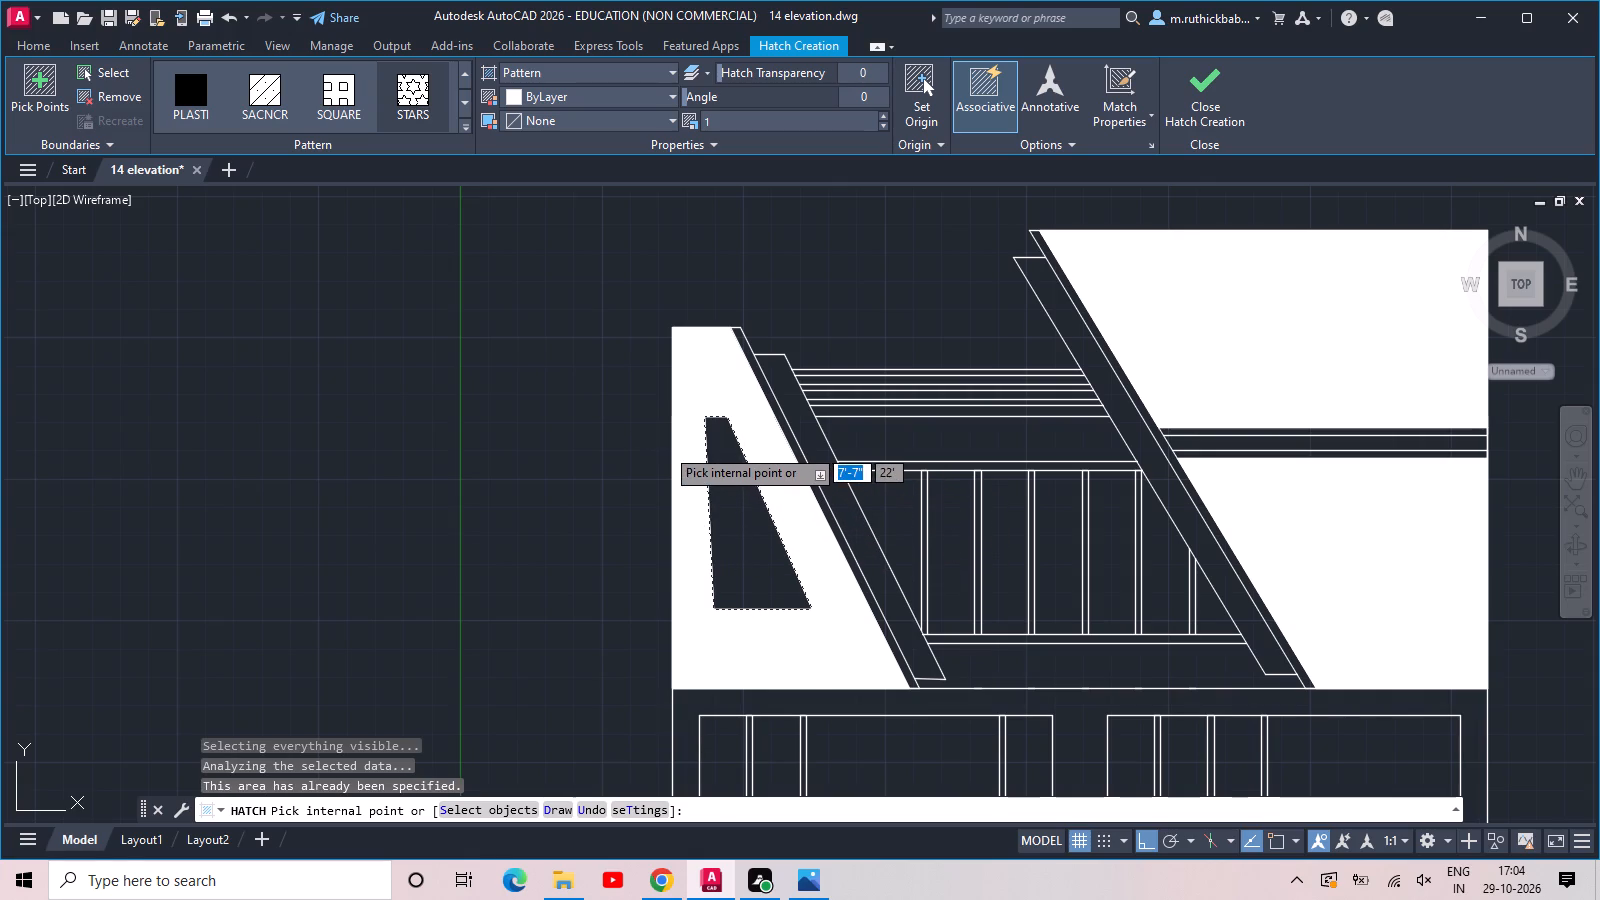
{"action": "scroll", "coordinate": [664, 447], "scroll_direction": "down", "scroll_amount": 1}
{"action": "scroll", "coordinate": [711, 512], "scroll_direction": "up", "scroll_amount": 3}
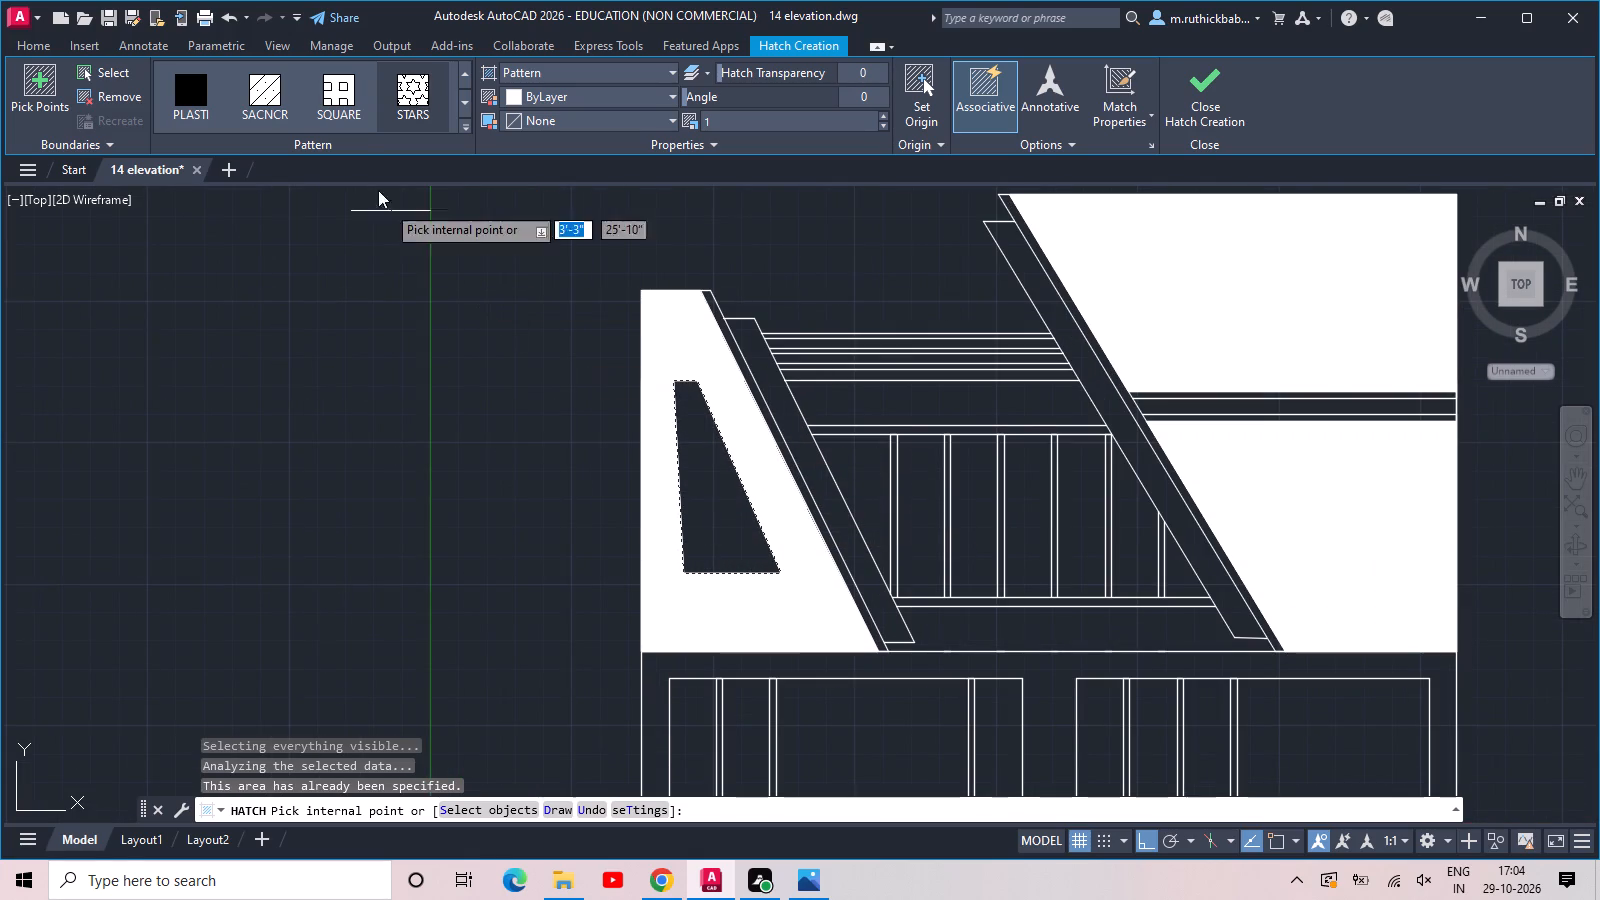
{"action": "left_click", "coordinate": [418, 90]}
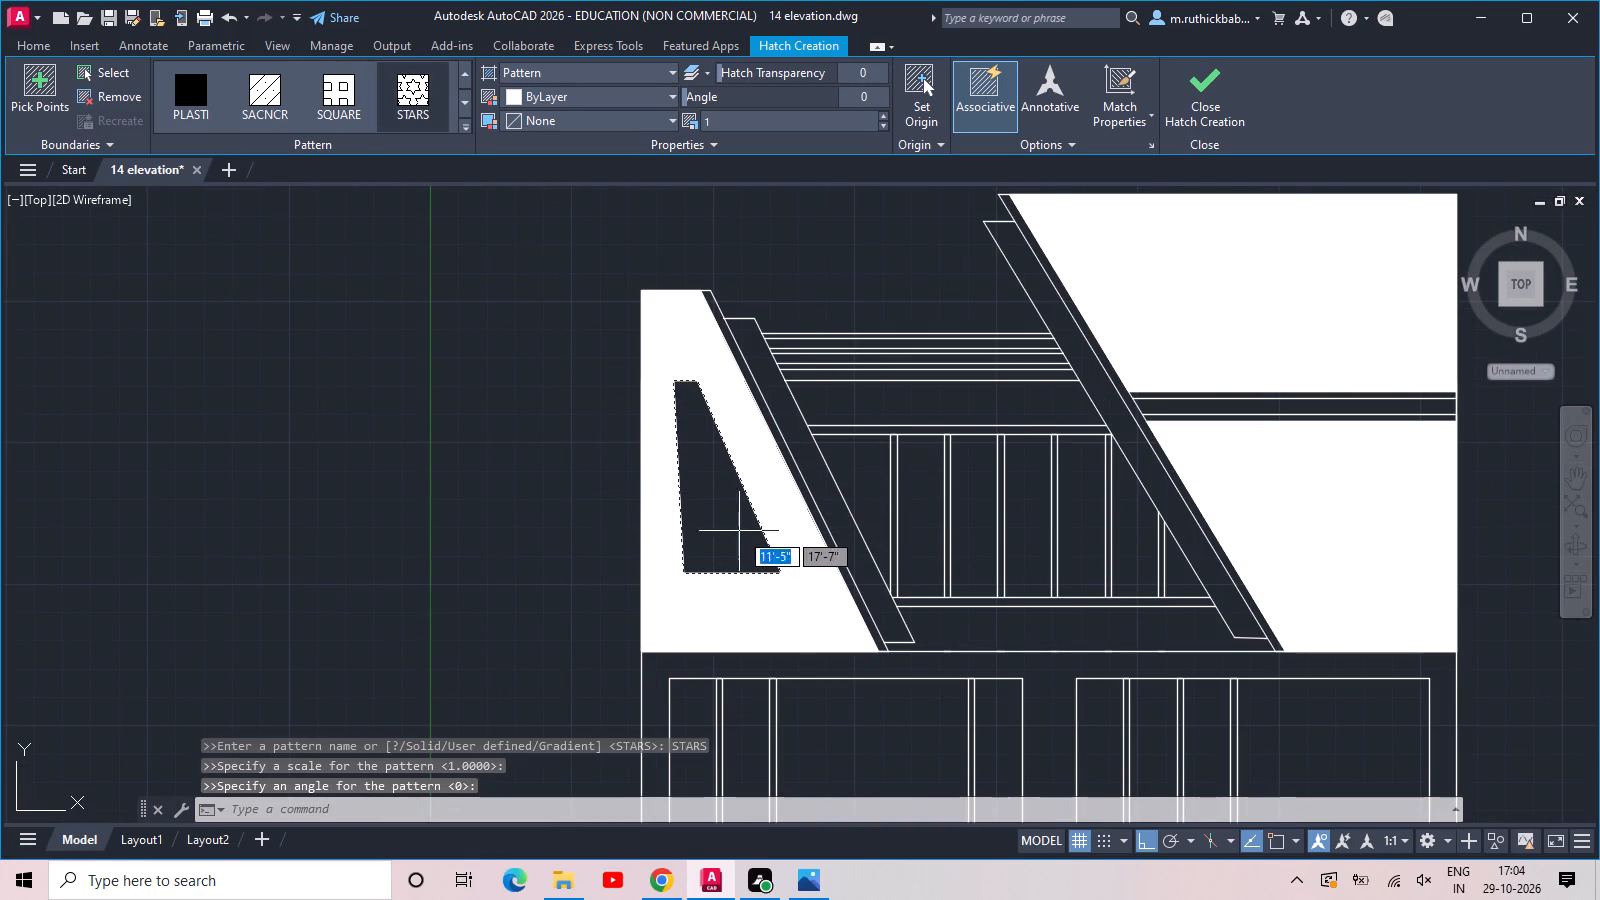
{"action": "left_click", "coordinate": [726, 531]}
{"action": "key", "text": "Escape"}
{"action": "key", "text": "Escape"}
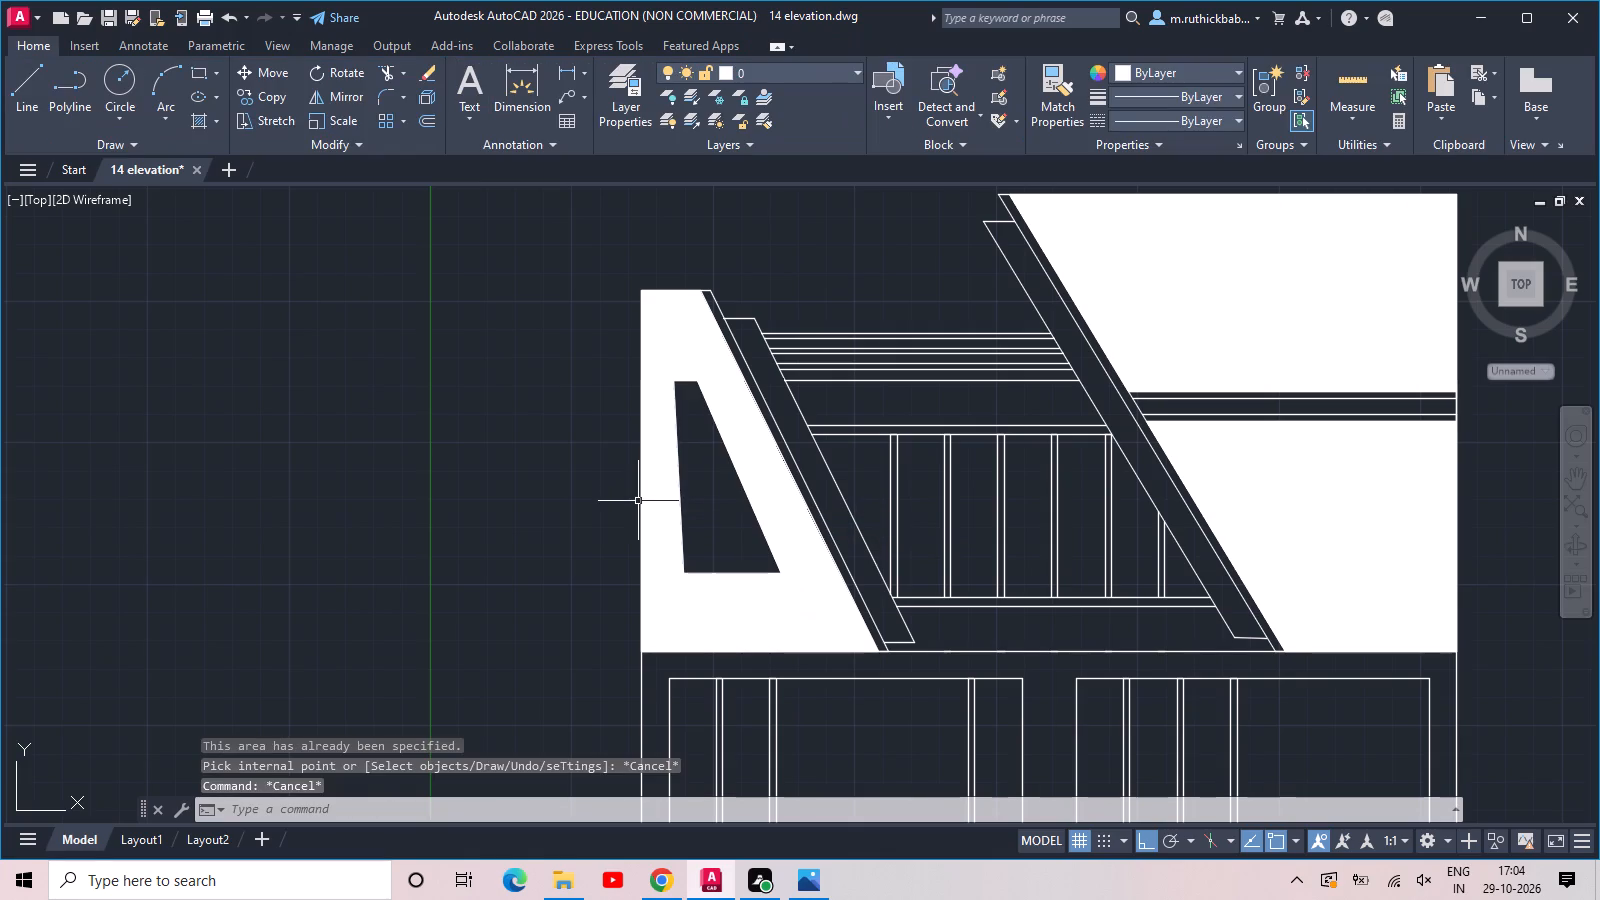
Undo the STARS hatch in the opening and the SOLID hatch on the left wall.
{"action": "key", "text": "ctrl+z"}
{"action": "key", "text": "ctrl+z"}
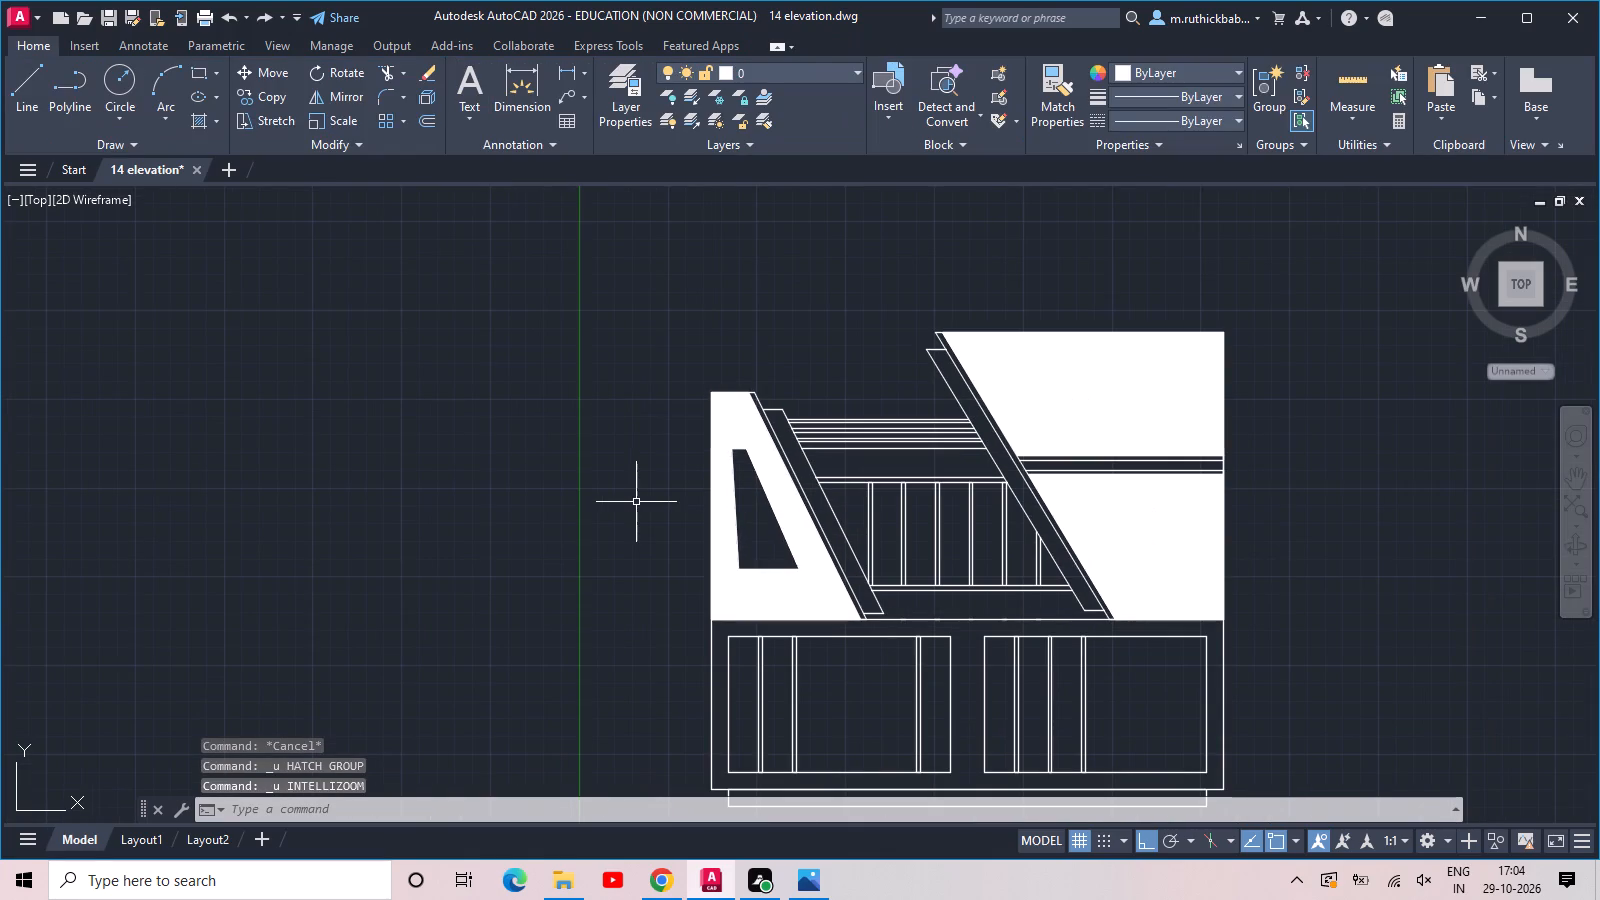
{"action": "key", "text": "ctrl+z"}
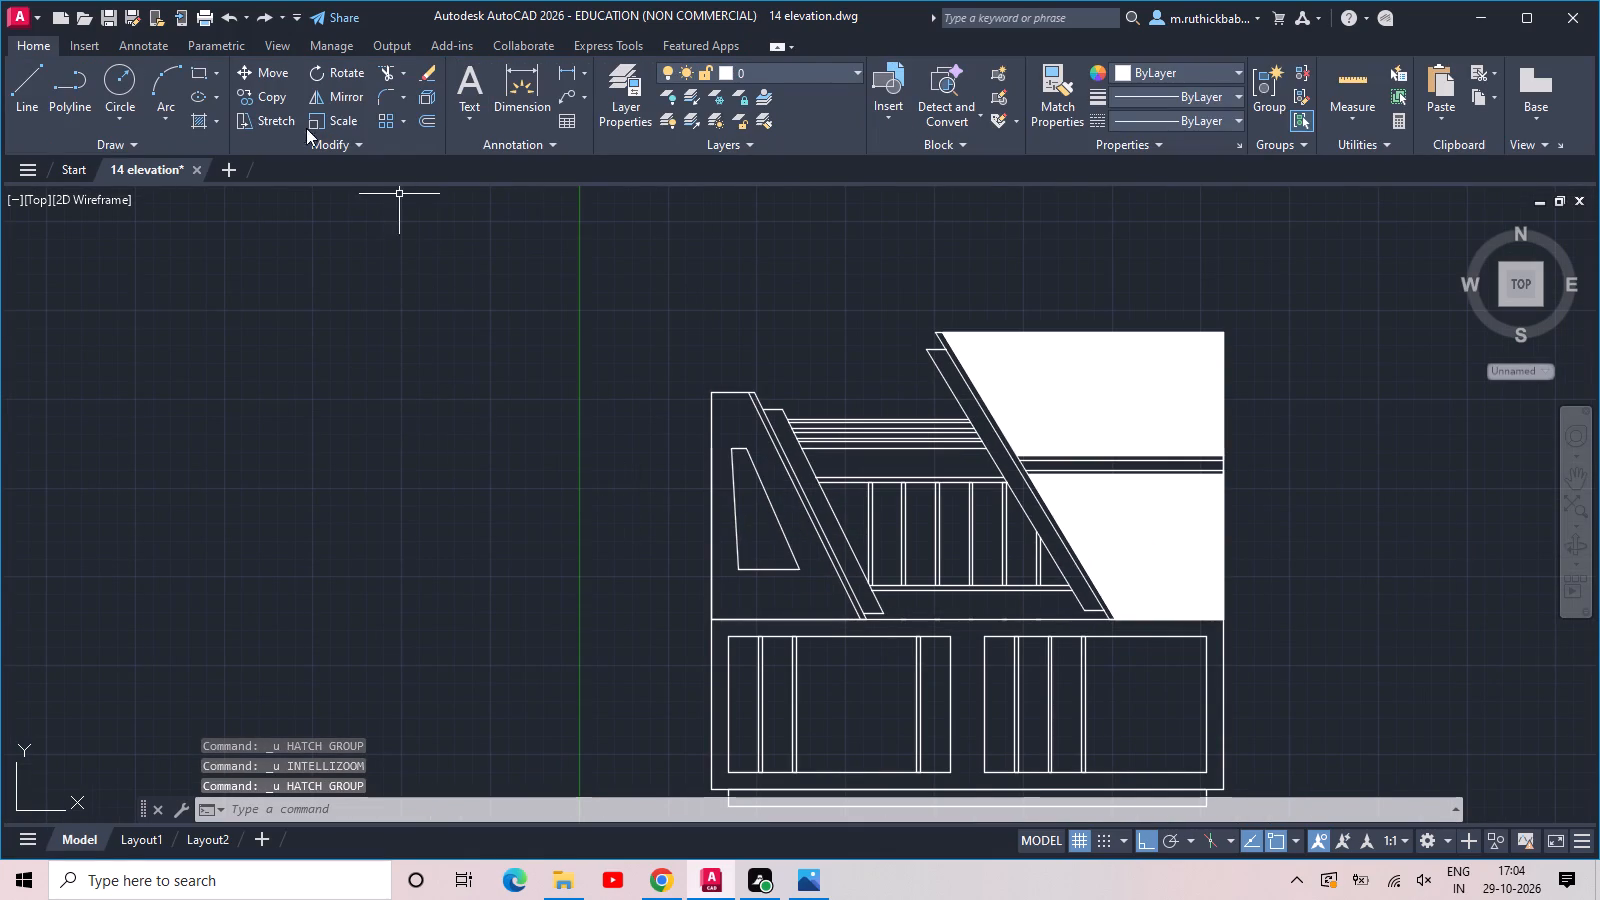
Fill the upper storey's left wall around the tapered opening with a SOLID hatch.
{"action": "left_click", "coordinate": [203, 125]}
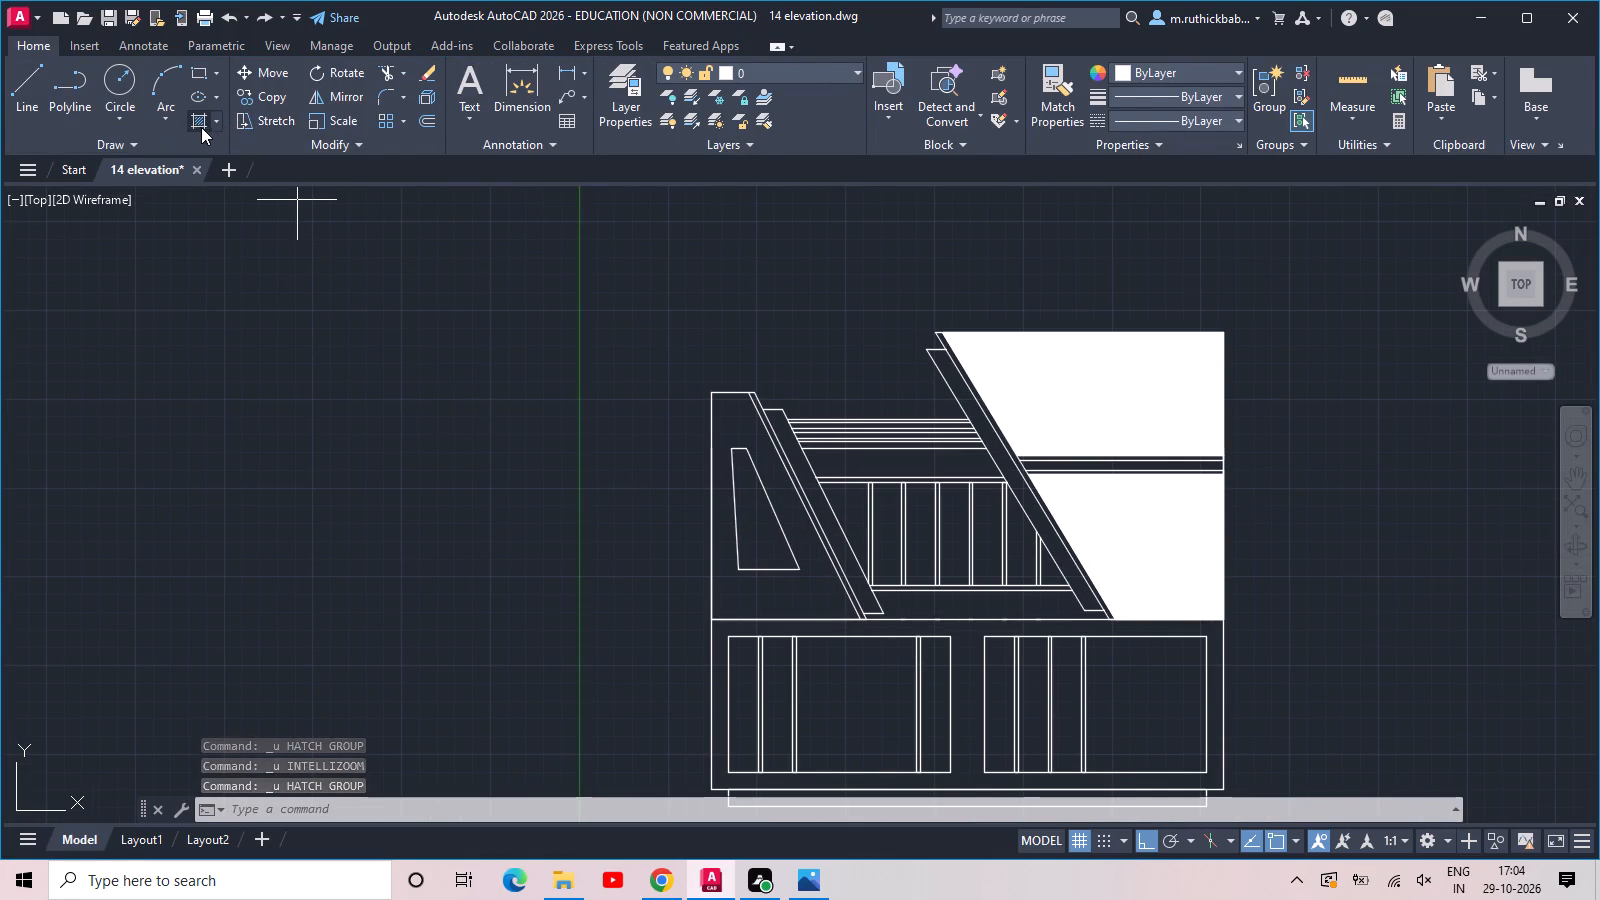
{"action": "left_click", "coordinate": [206, 90]}
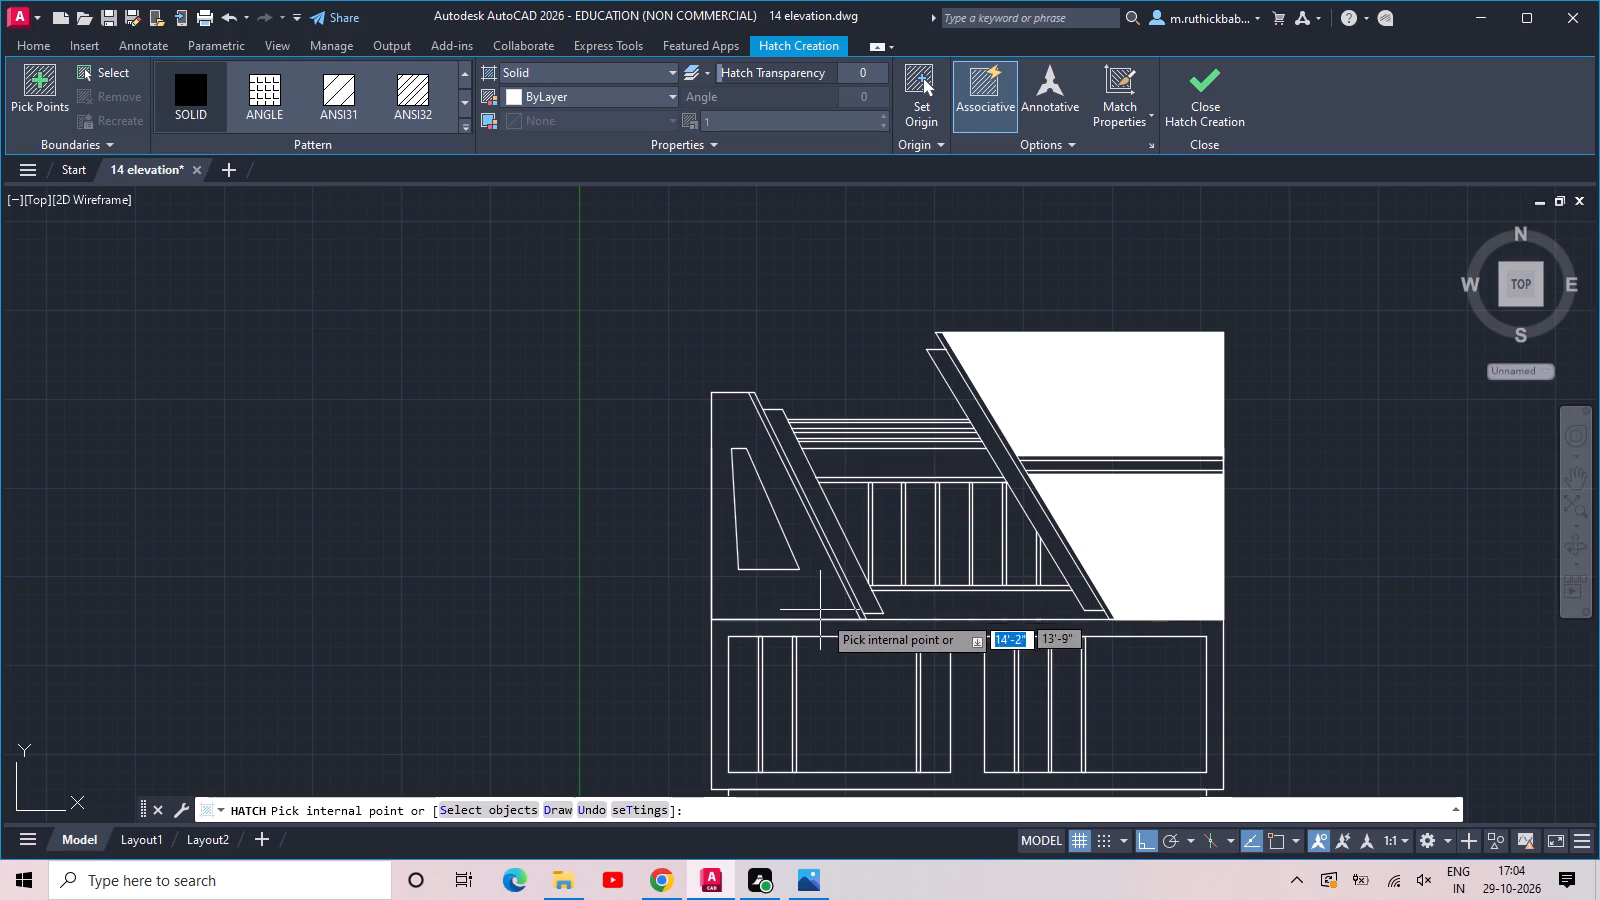
{"action": "left_click", "coordinate": [781, 591]}
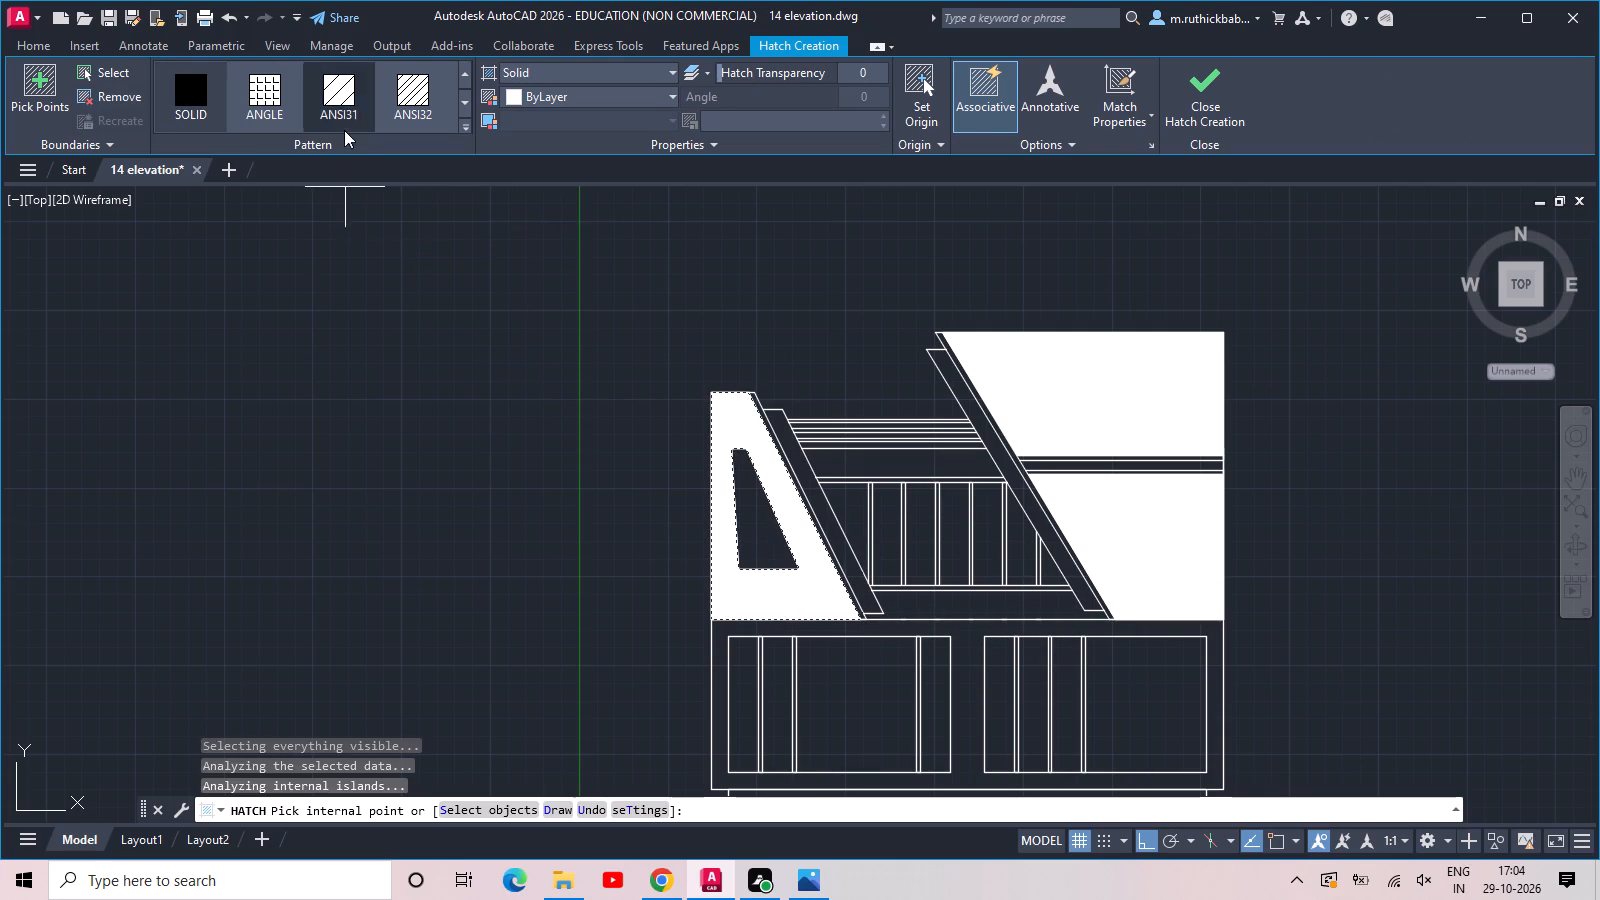
{"action": "scroll", "coordinate": [345, 97], "scroll_direction": "down", "scroll_amount": 1}
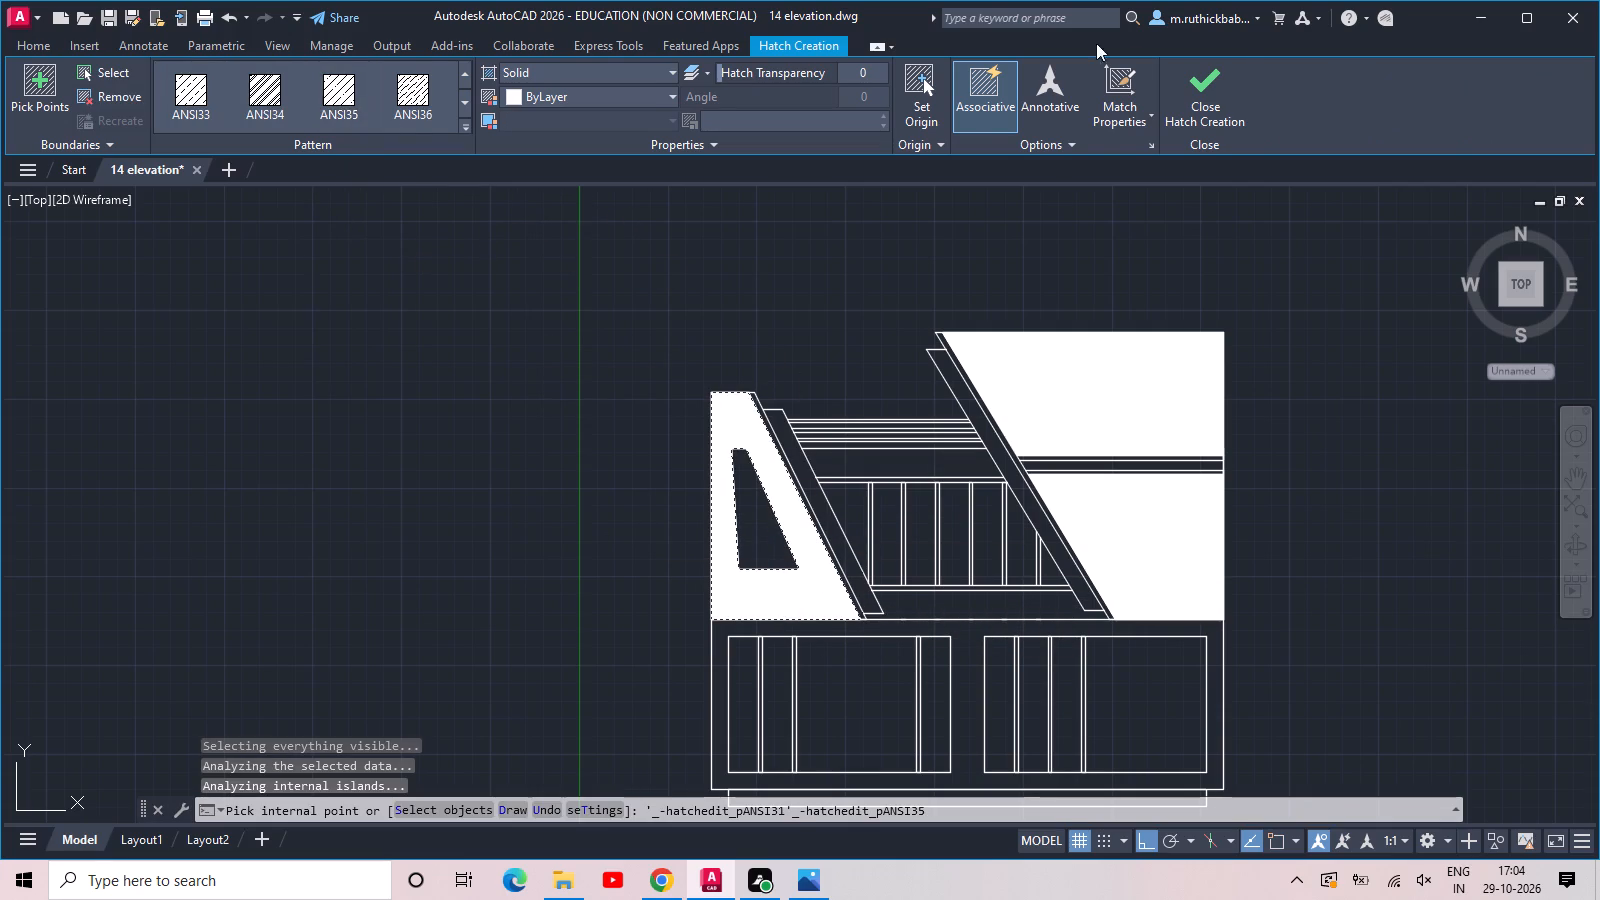
{"action": "double_click", "coordinate": [1188, 88]}
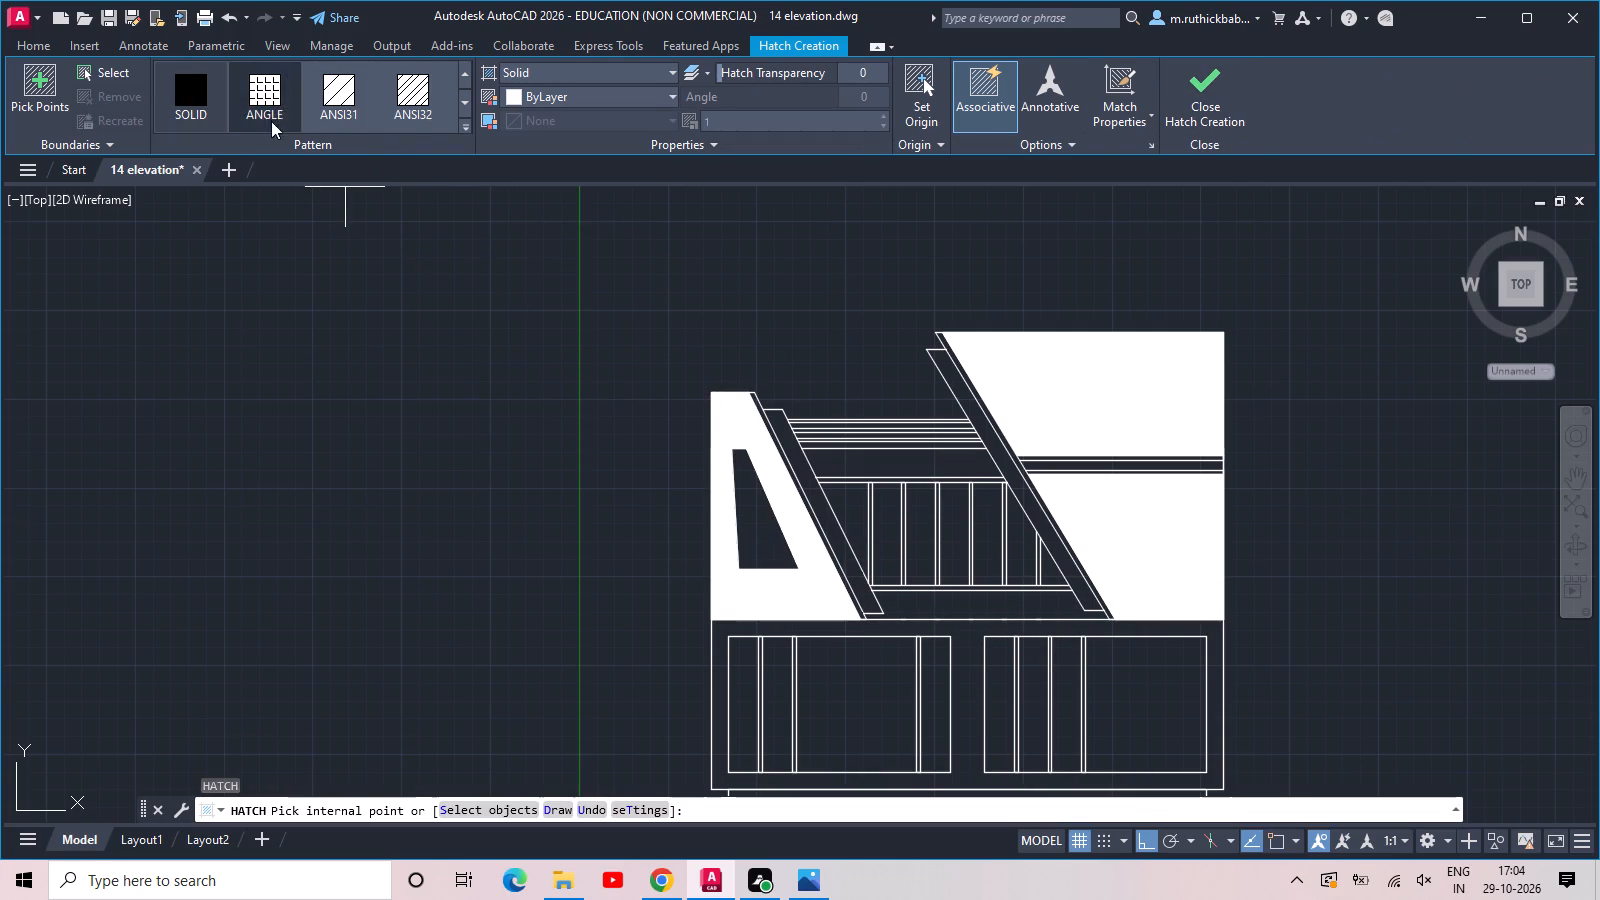
Apply the STARS hatch pattern to the tapered opening in the left wall.
{"action": "scroll", "coordinate": [296, 92], "scroll_direction": "down", "scroll_amount": 7}
{"action": "scroll", "coordinate": [294, 93], "scroll_direction": "up", "scroll_amount": 2}
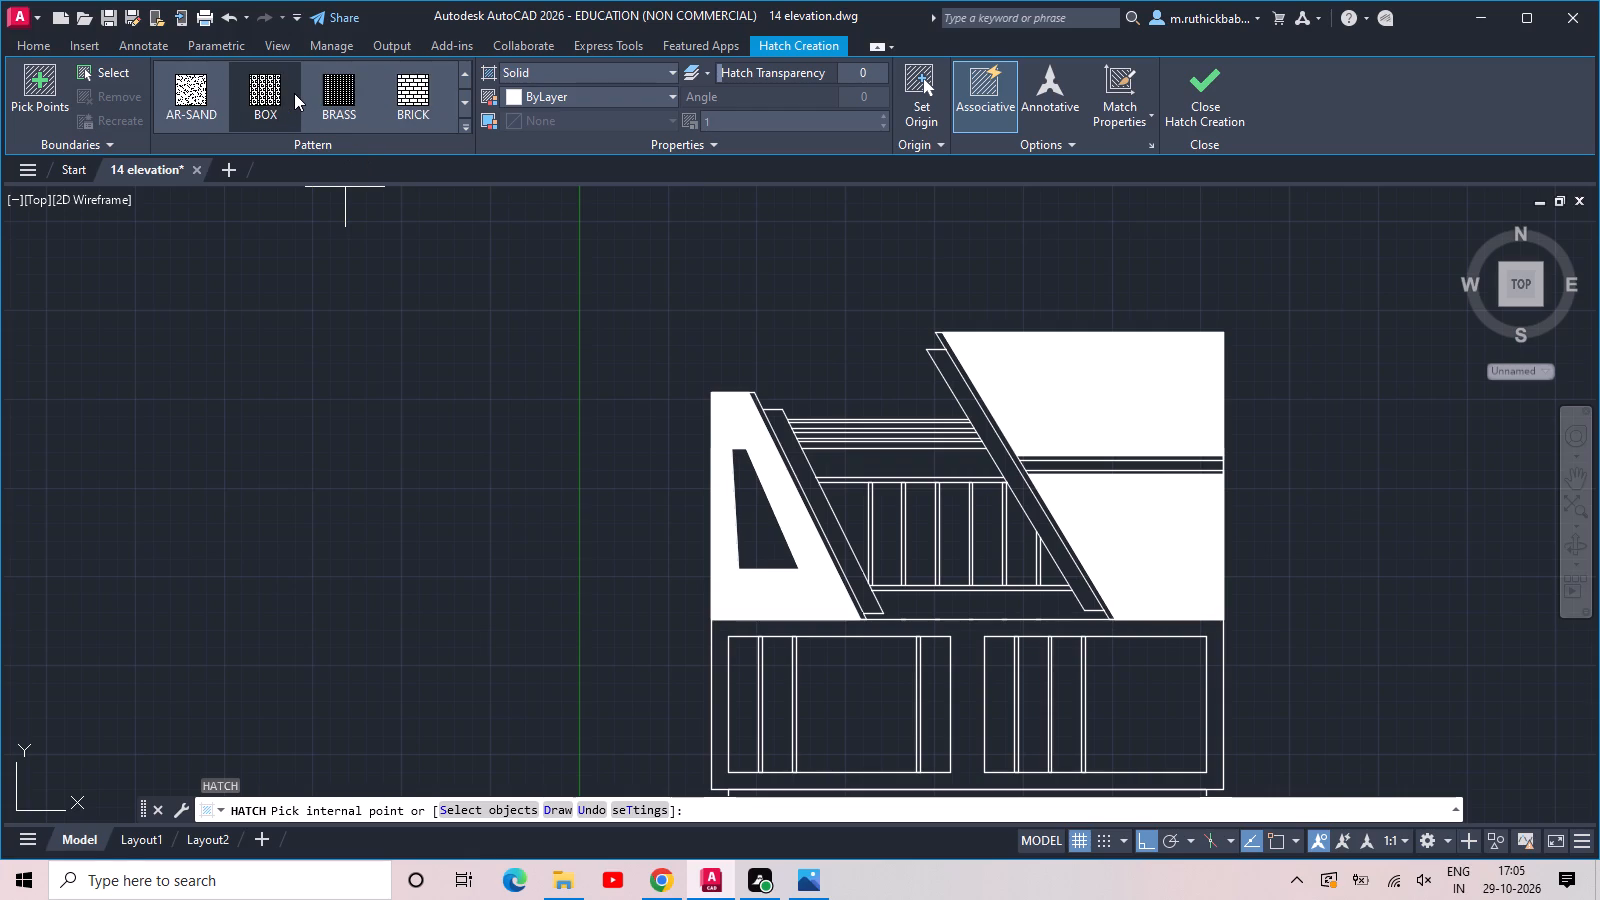
{"action": "scroll", "coordinate": [294, 93], "scroll_direction": "down", "scroll_amount": 4}
{"action": "scroll", "coordinate": [294, 93], "scroll_direction": "up", "scroll_amount": 1}
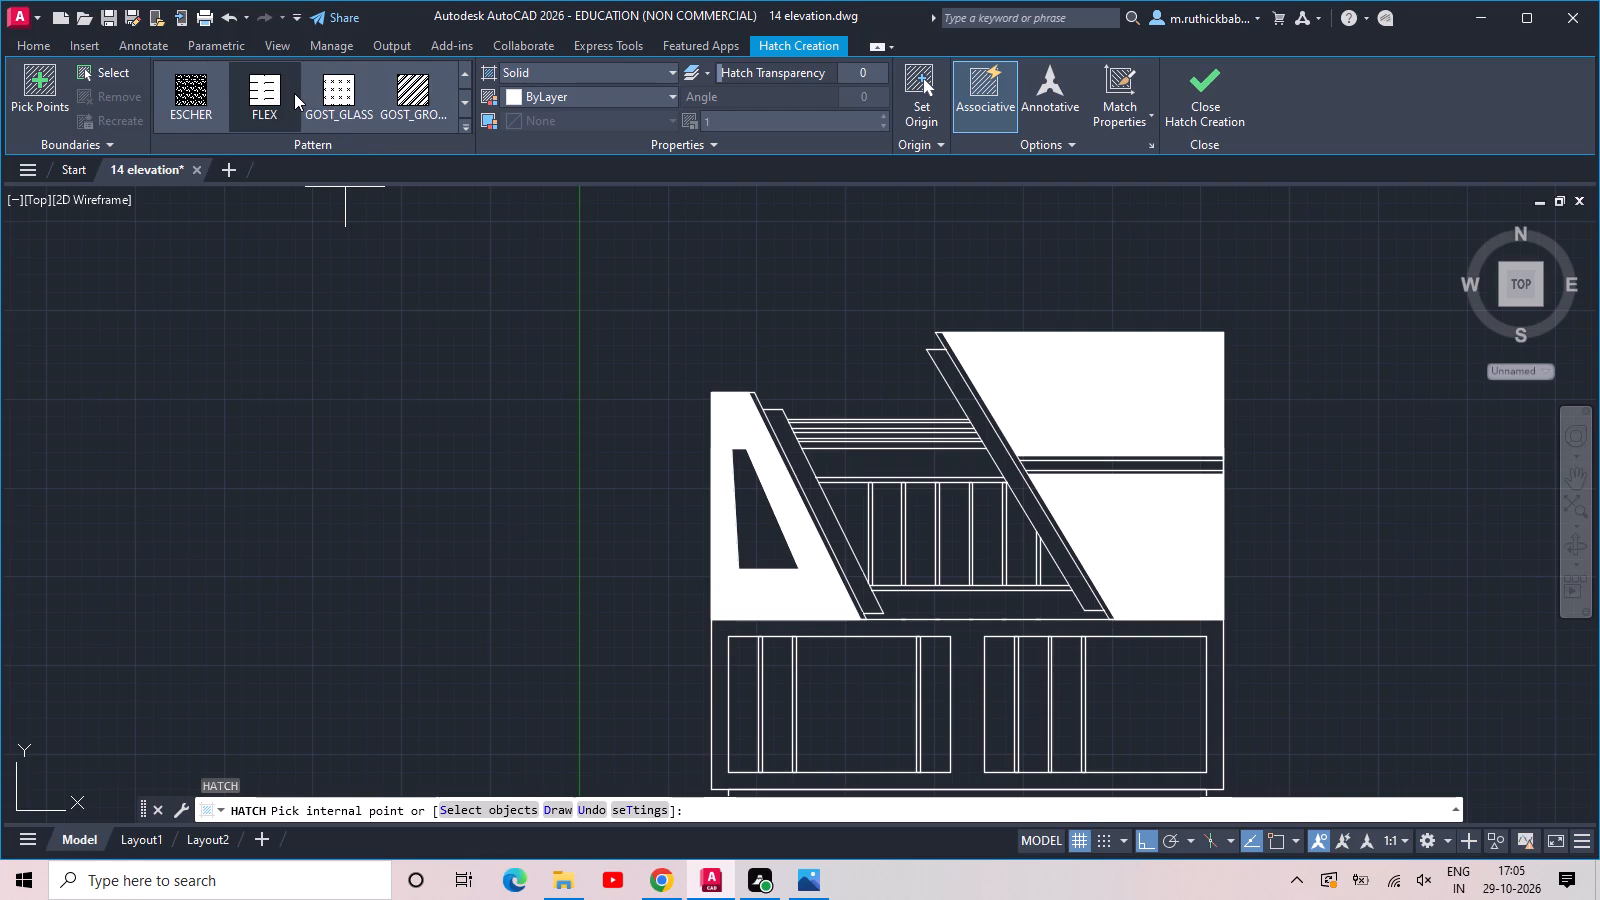
{"action": "scroll", "coordinate": [294, 93], "scroll_direction": "down", "scroll_amount": 3}
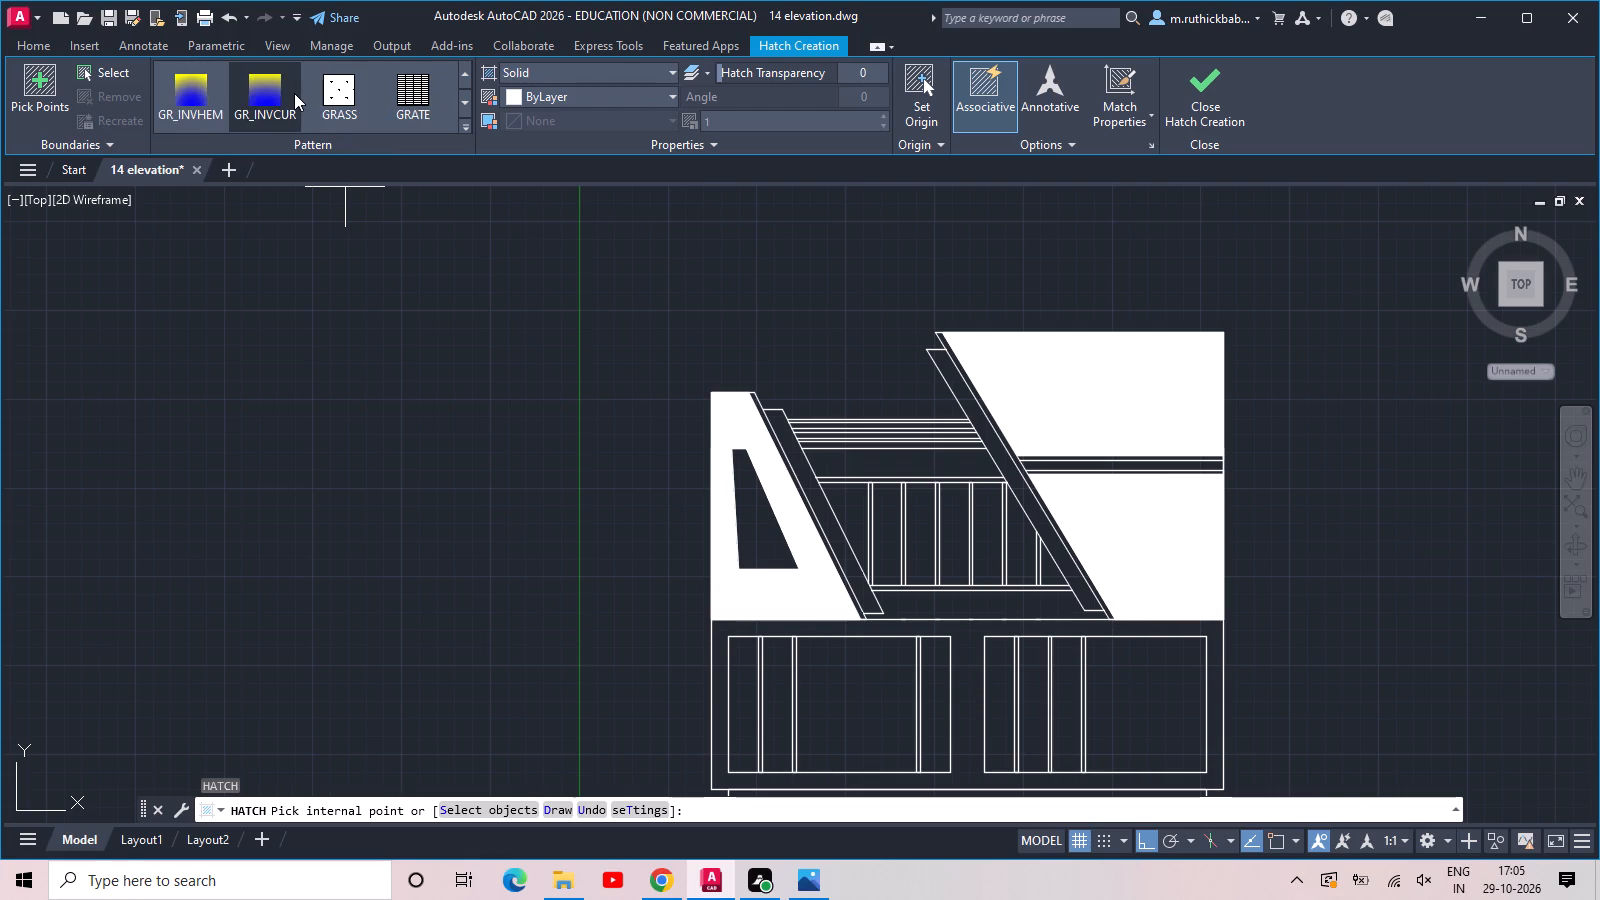
{"action": "scroll", "coordinate": [294, 93], "scroll_direction": "down", "scroll_amount": 2}
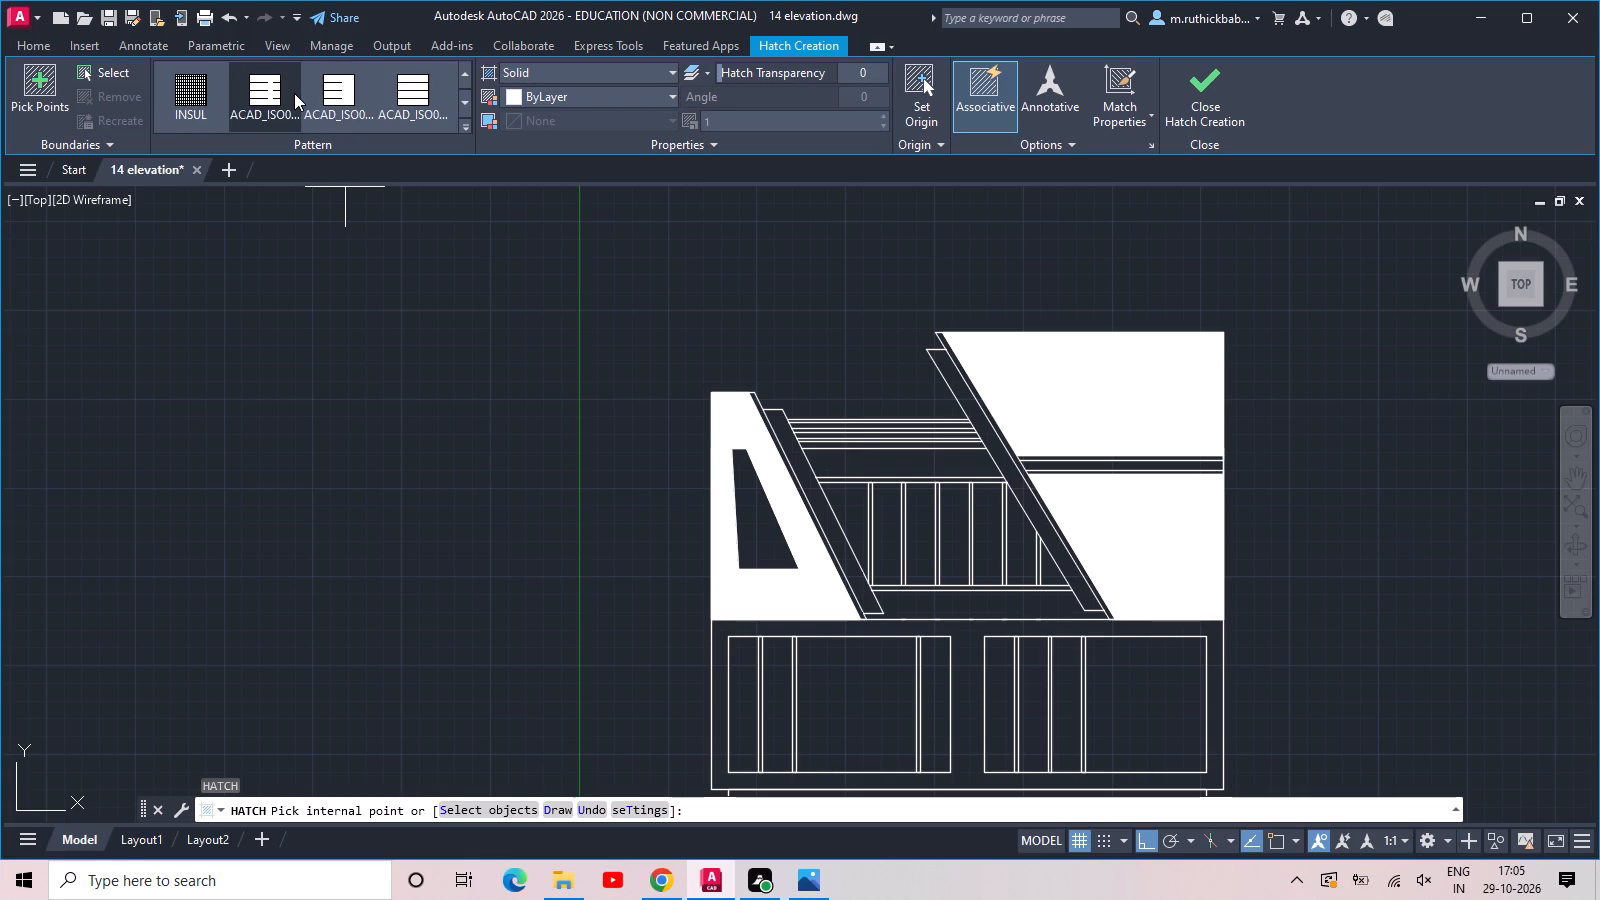
{"action": "scroll", "coordinate": [294, 93], "scroll_direction": "down", "scroll_amount": 4}
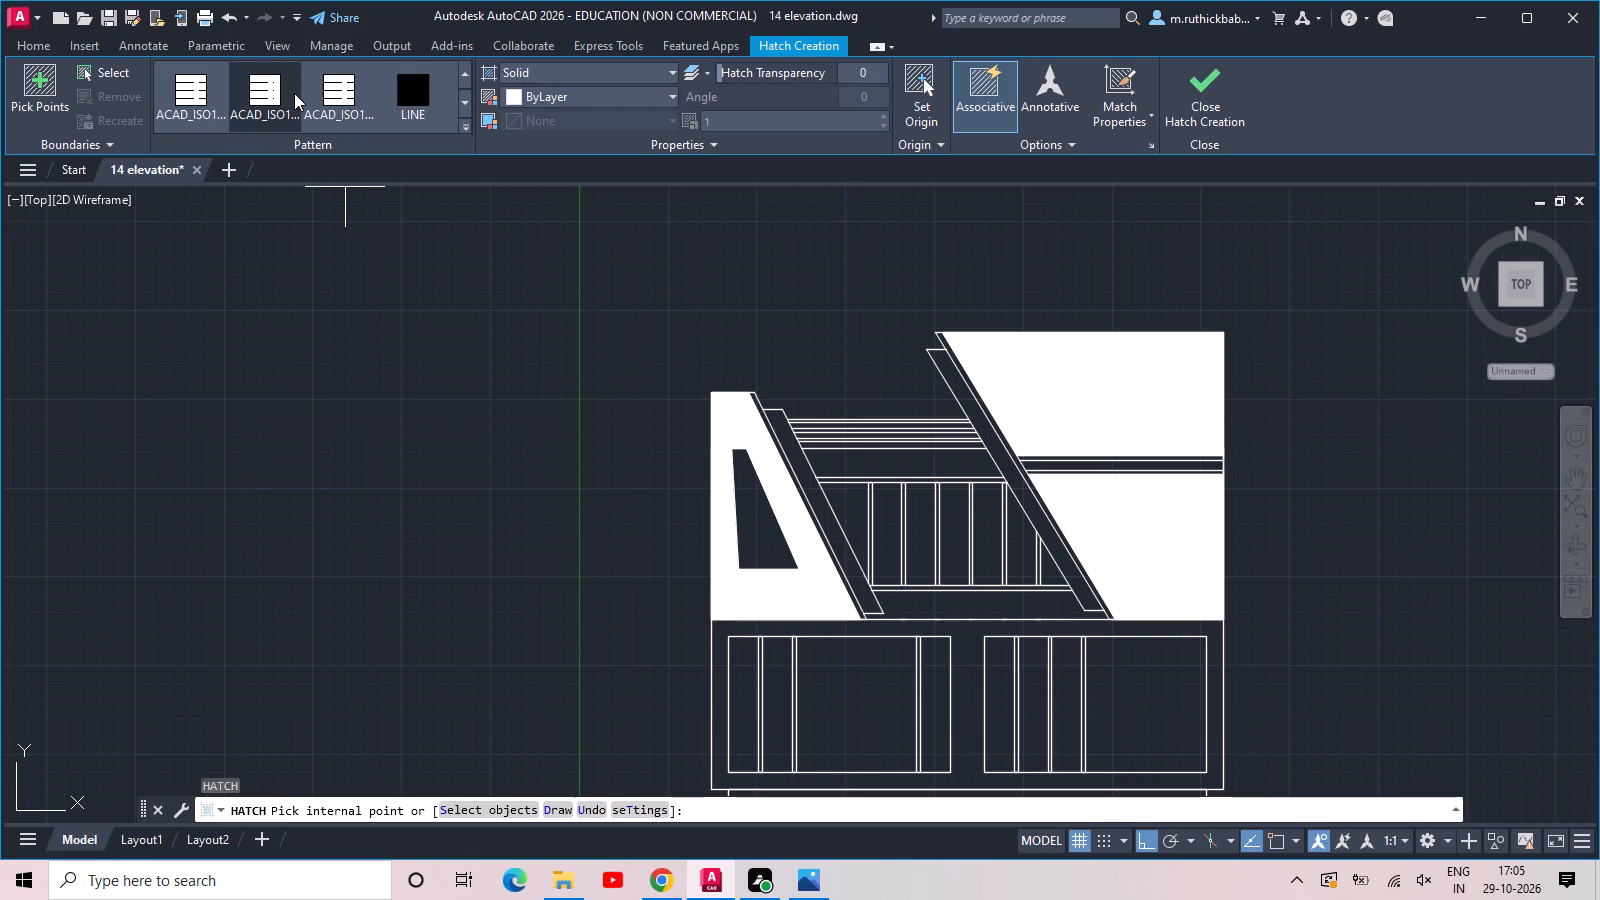
{"action": "scroll", "coordinate": [294, 93], "scroll_direction": "down", "scroll_amount": 1}
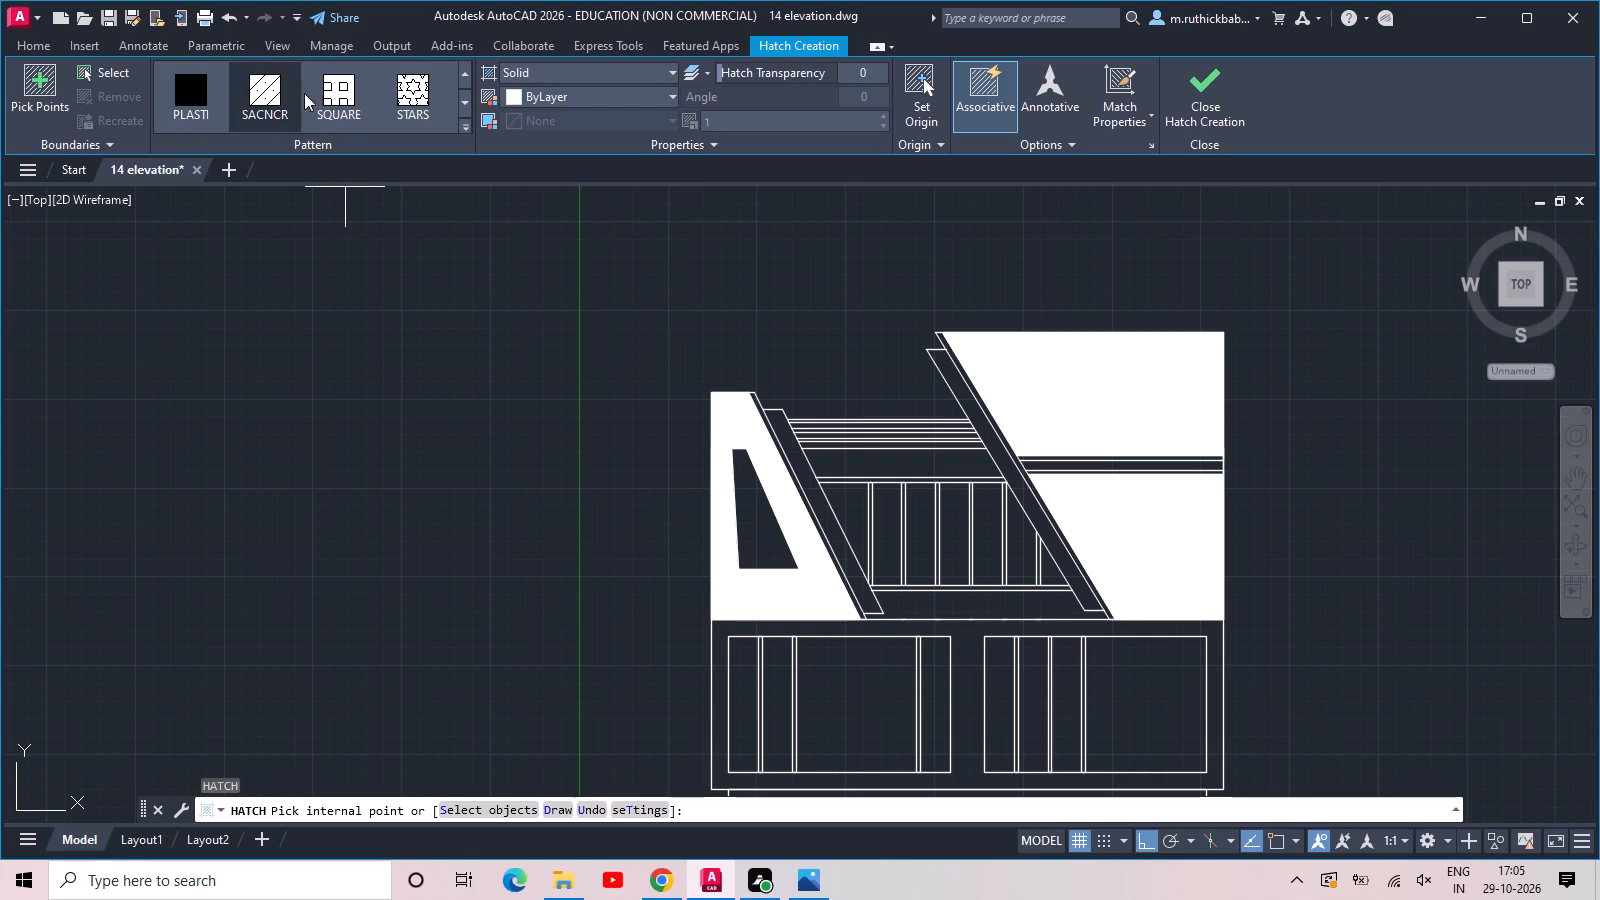
{"action": "left_click", "coordinate": [415, 98]}
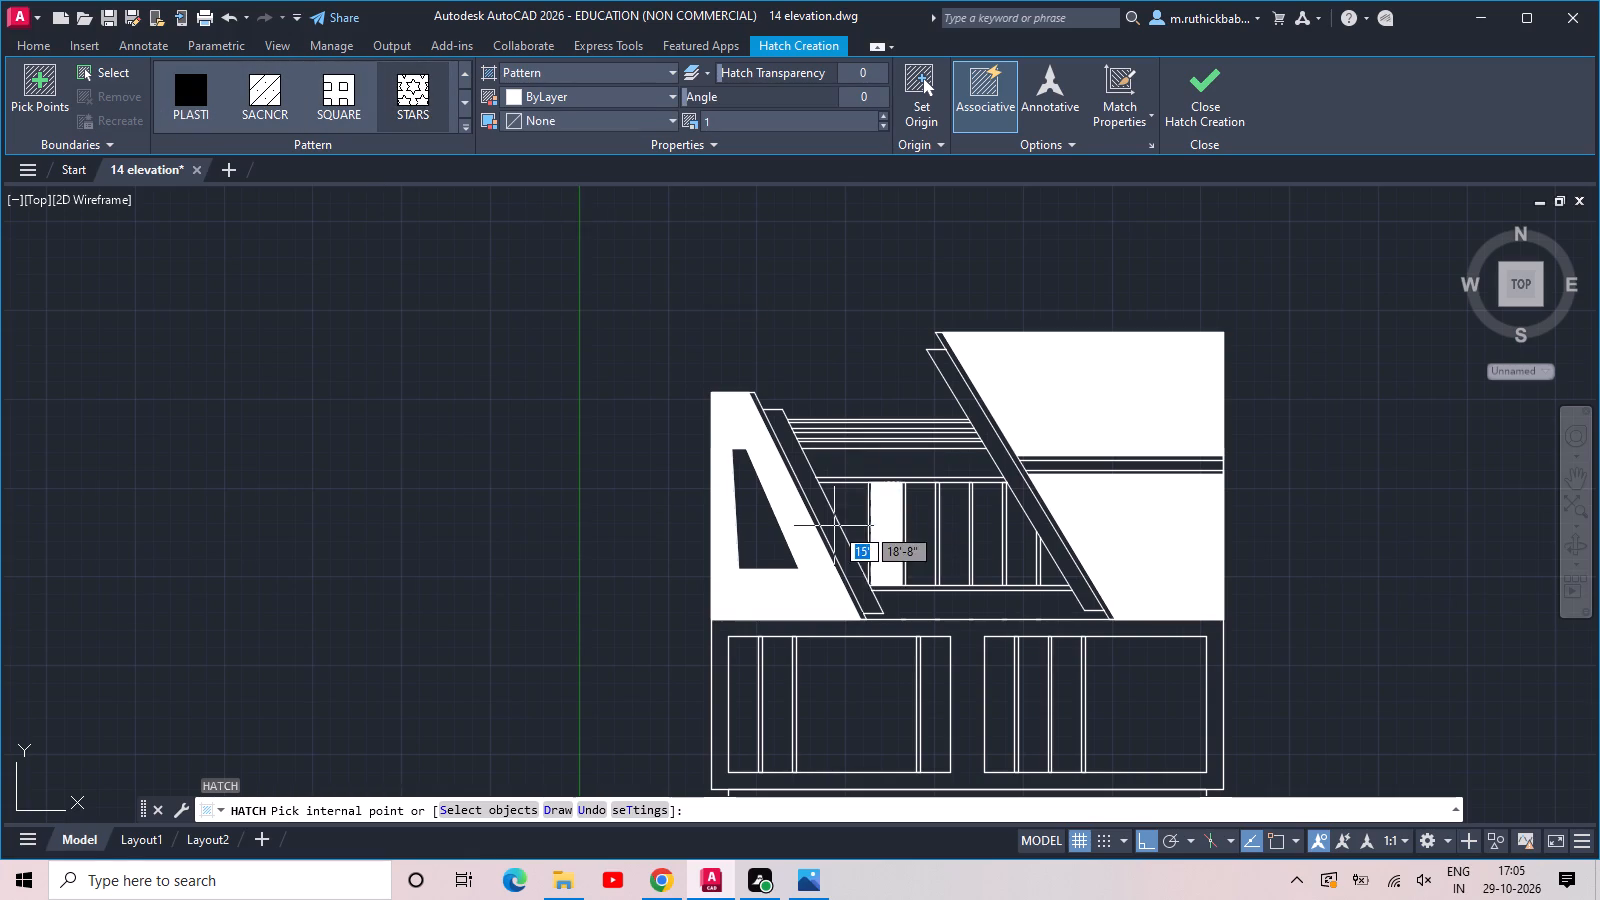
{"action": "left_click", "coordinate": [756, 533]}
{"action": "scroll", "coordinate": [756, 533], "scroll_direction": "up", "scroll_amount": 2}
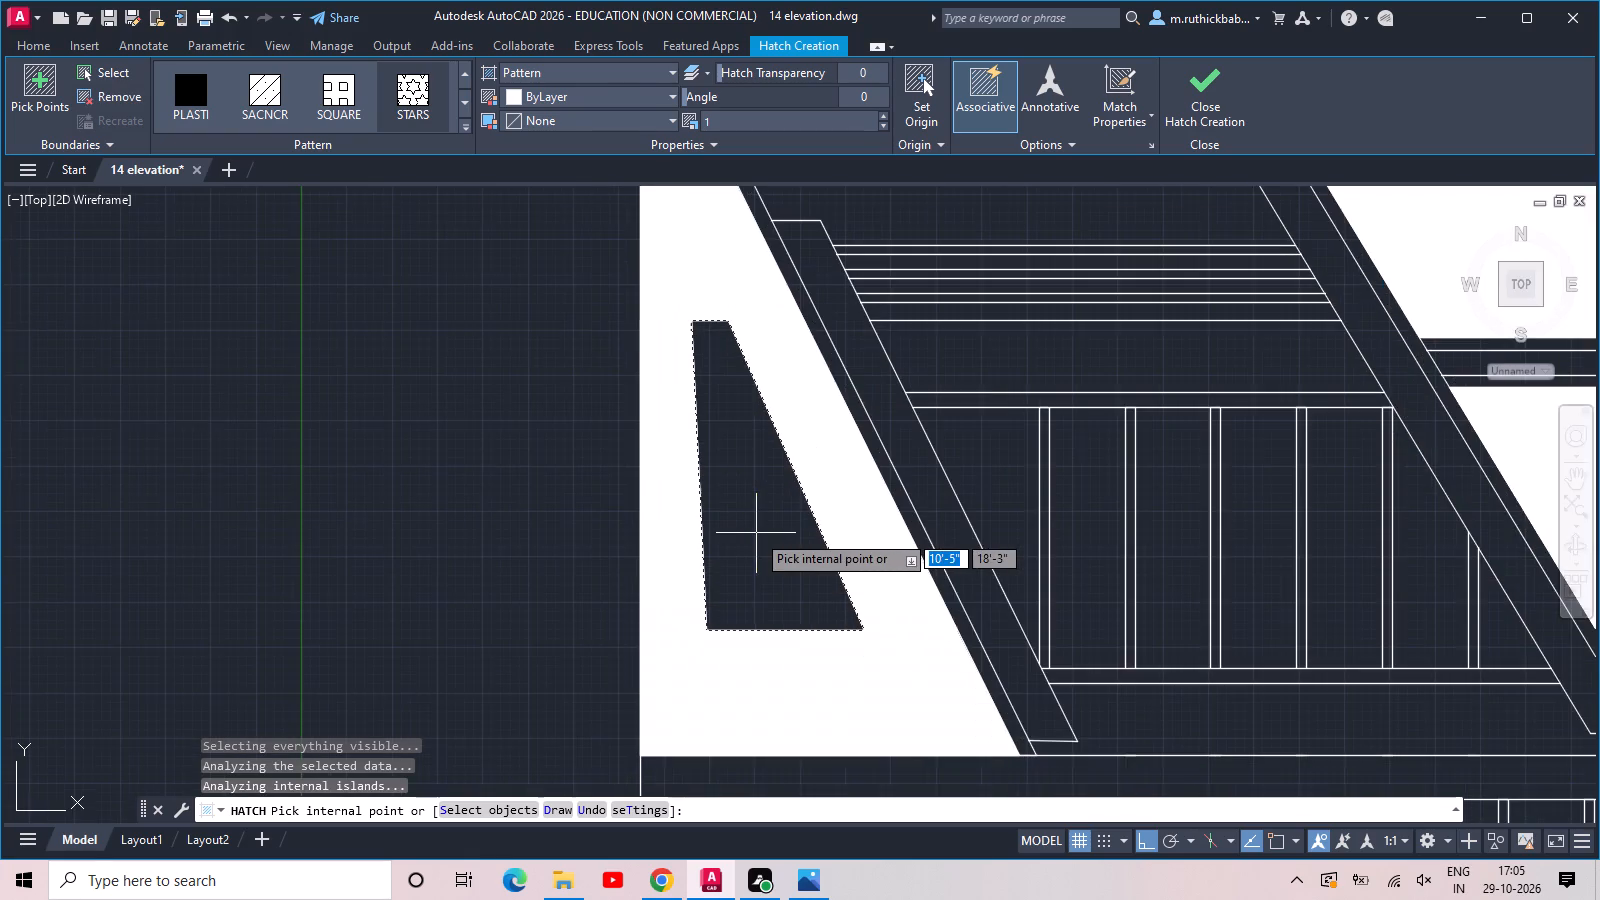
{"action": "scroll", "coordinate": [756, 533], "scroll_direction": "down", "scroll_amount": 2}
{"action": "scroll", "coordinate": [756, 533], "scroll_direction": "up", "scroll_amount": 3}
{"action": "scroll", "coordinate": [756, 533], "scroll_direction": "down", "scroll_amount": 2}
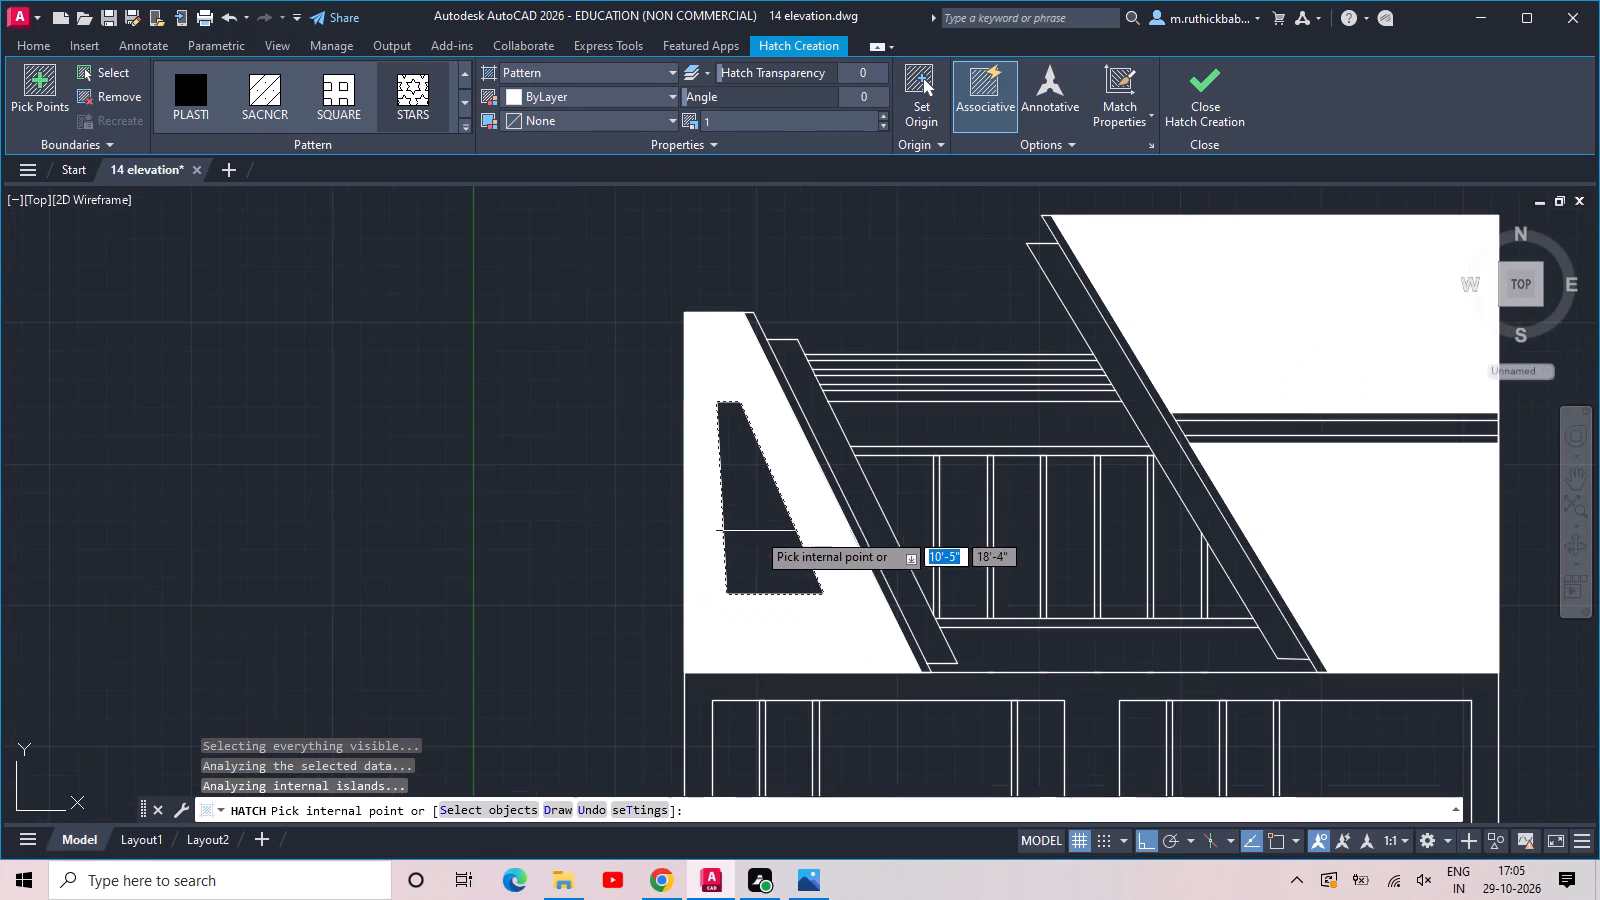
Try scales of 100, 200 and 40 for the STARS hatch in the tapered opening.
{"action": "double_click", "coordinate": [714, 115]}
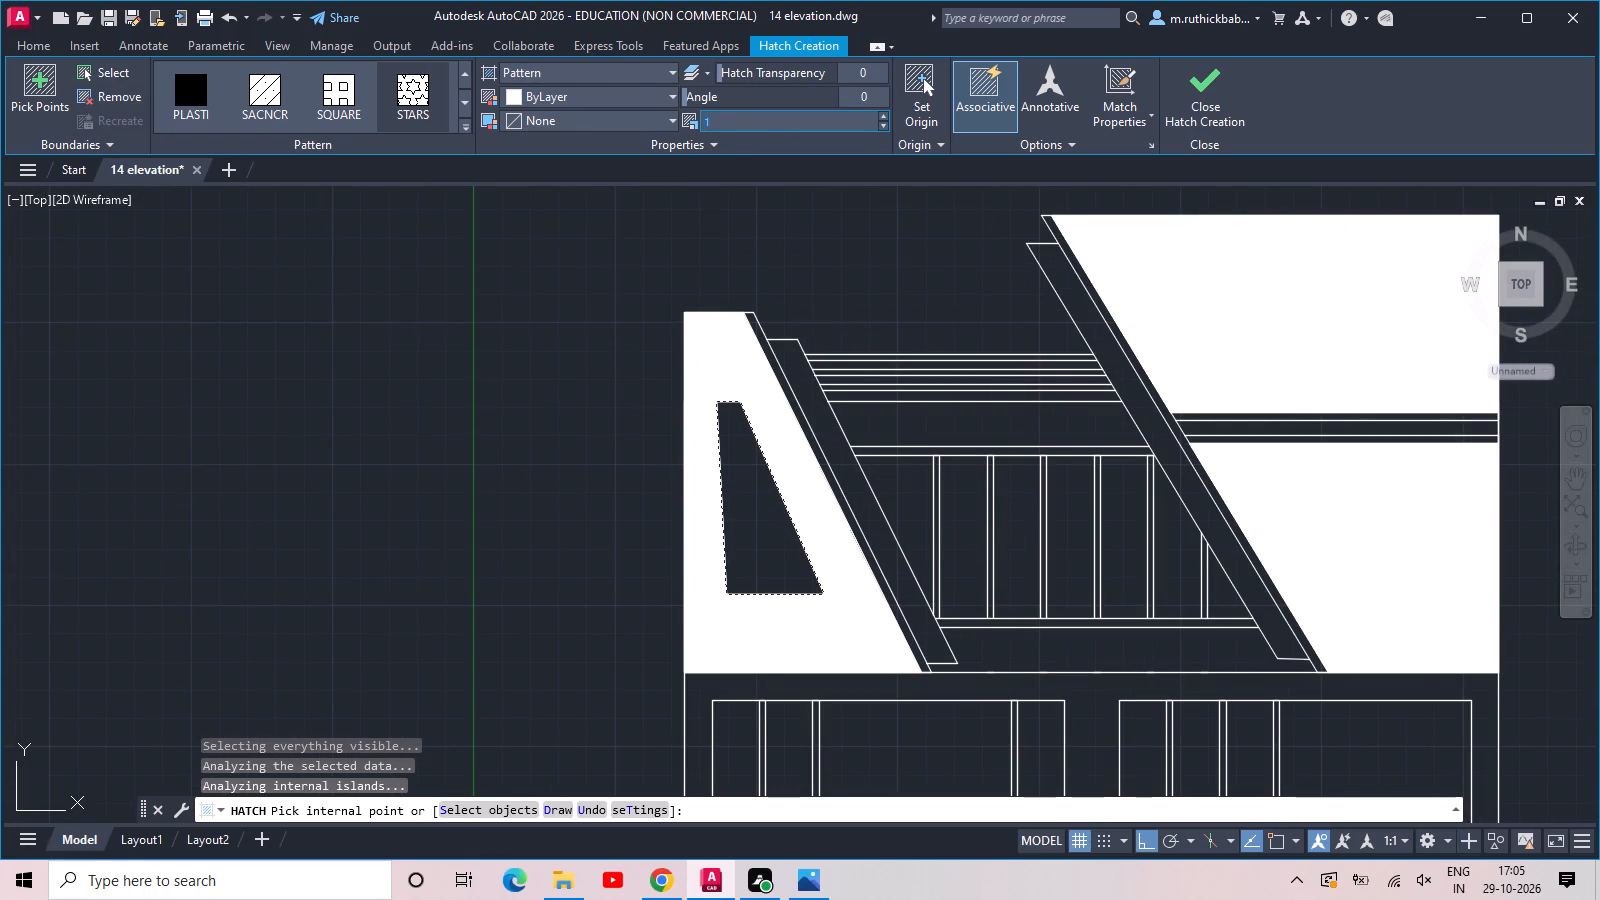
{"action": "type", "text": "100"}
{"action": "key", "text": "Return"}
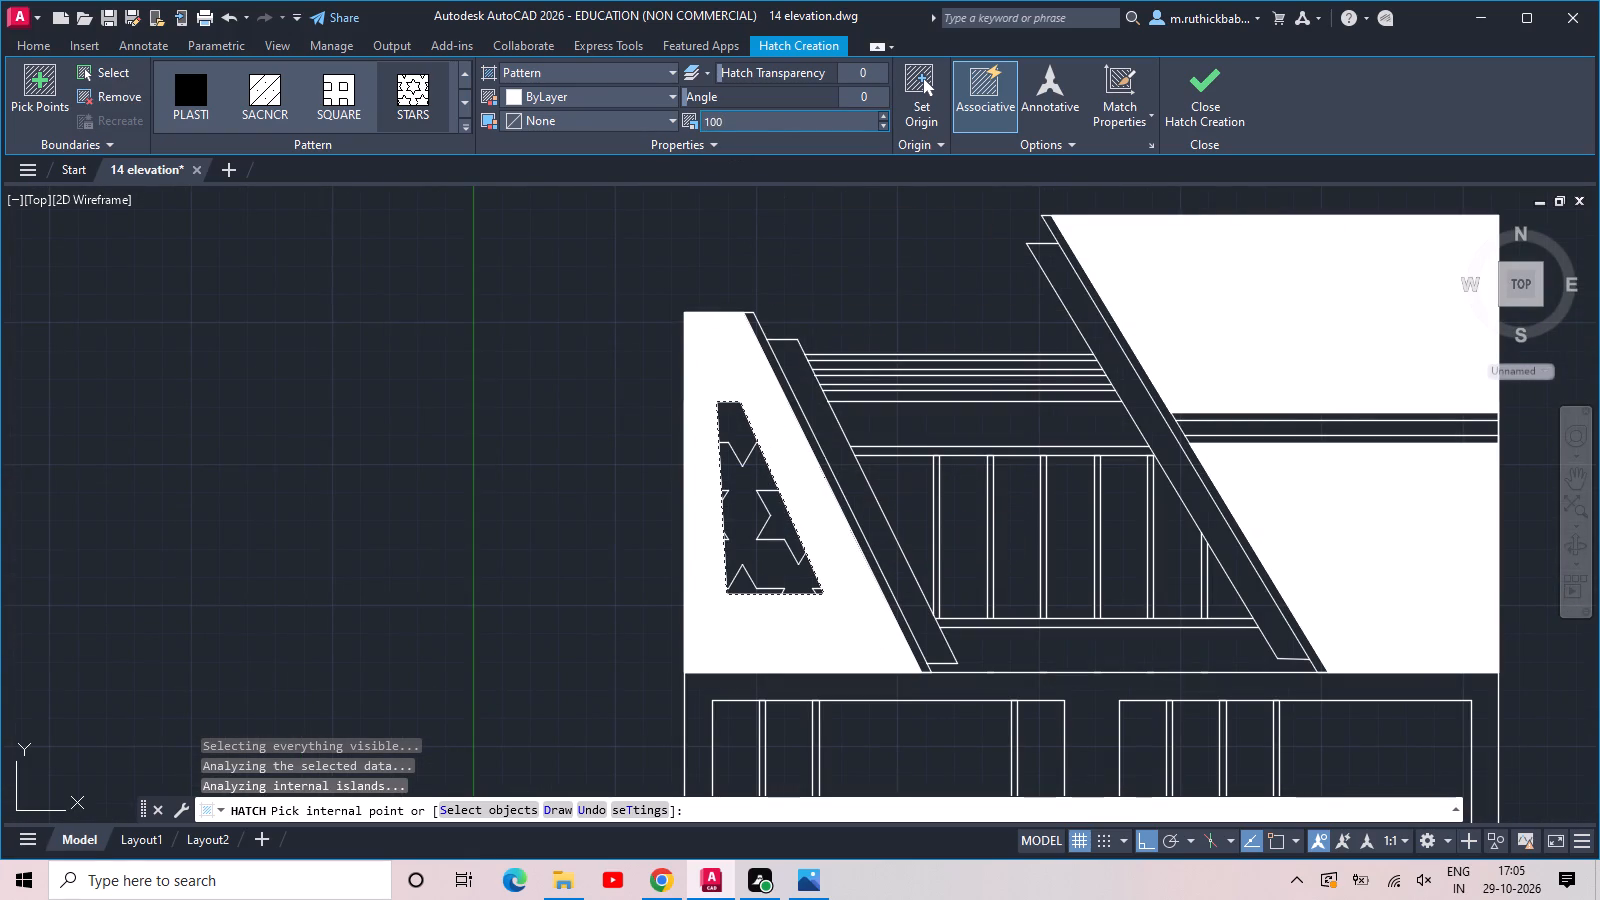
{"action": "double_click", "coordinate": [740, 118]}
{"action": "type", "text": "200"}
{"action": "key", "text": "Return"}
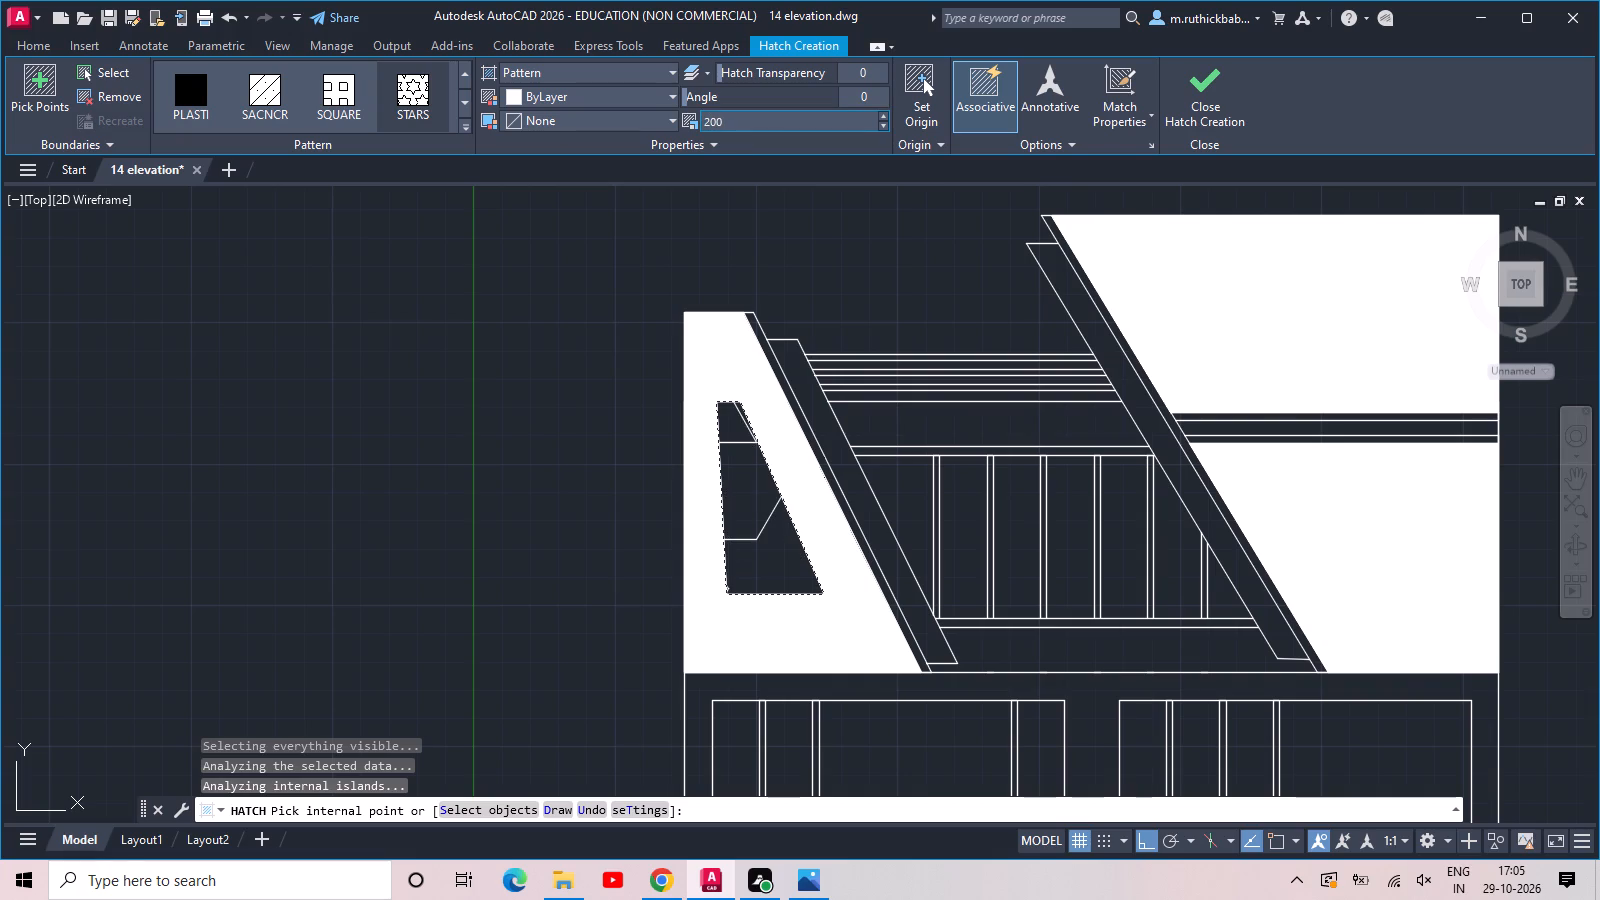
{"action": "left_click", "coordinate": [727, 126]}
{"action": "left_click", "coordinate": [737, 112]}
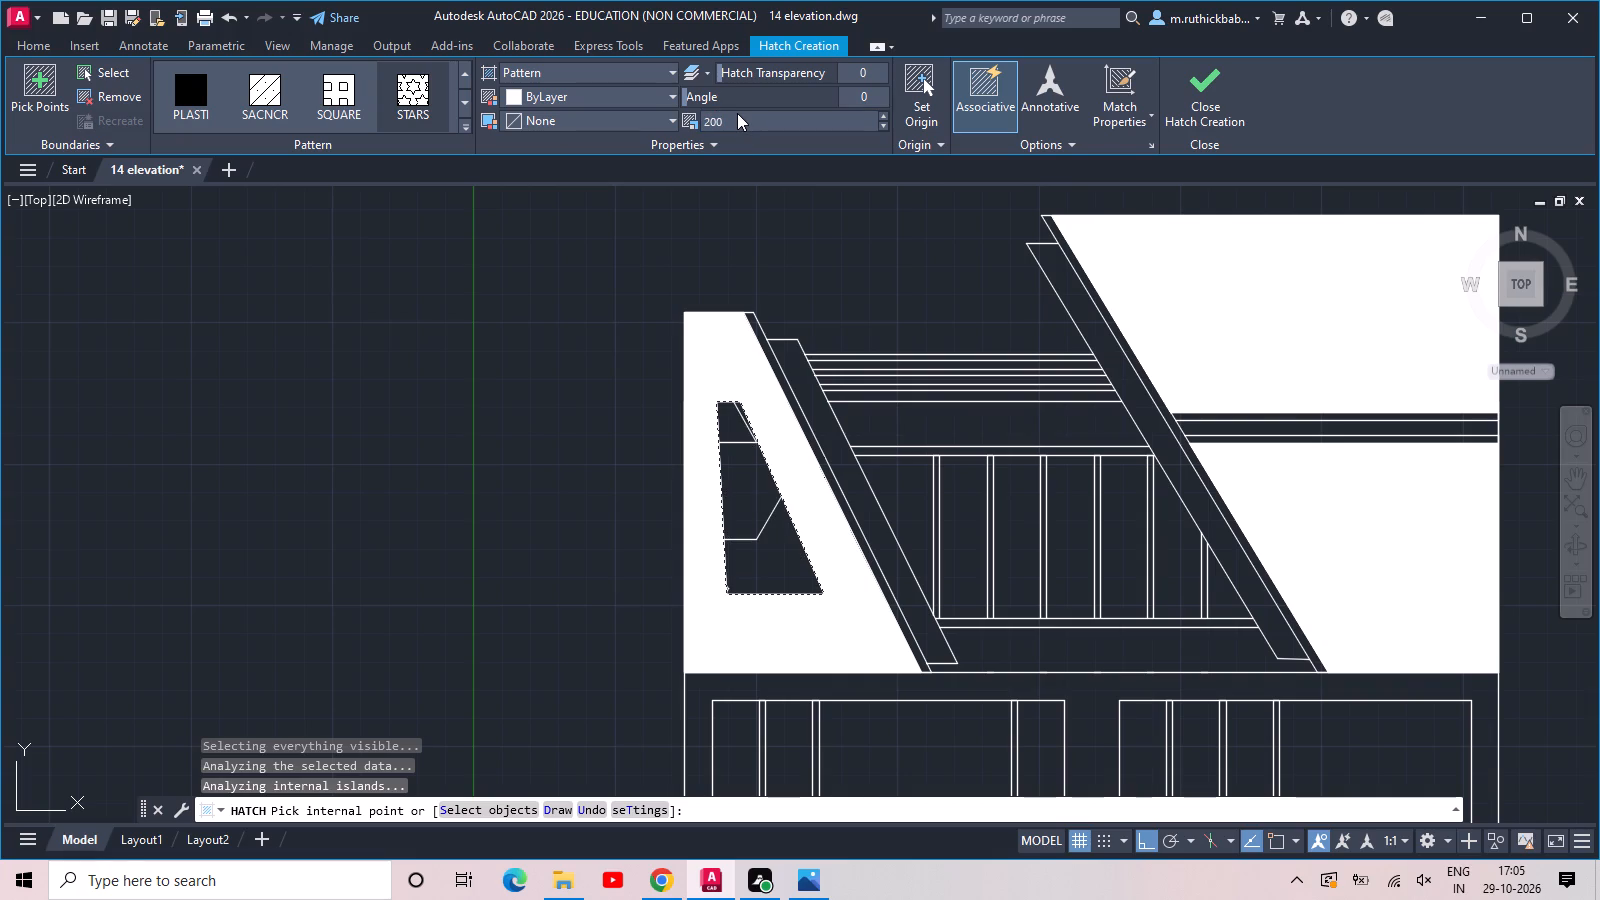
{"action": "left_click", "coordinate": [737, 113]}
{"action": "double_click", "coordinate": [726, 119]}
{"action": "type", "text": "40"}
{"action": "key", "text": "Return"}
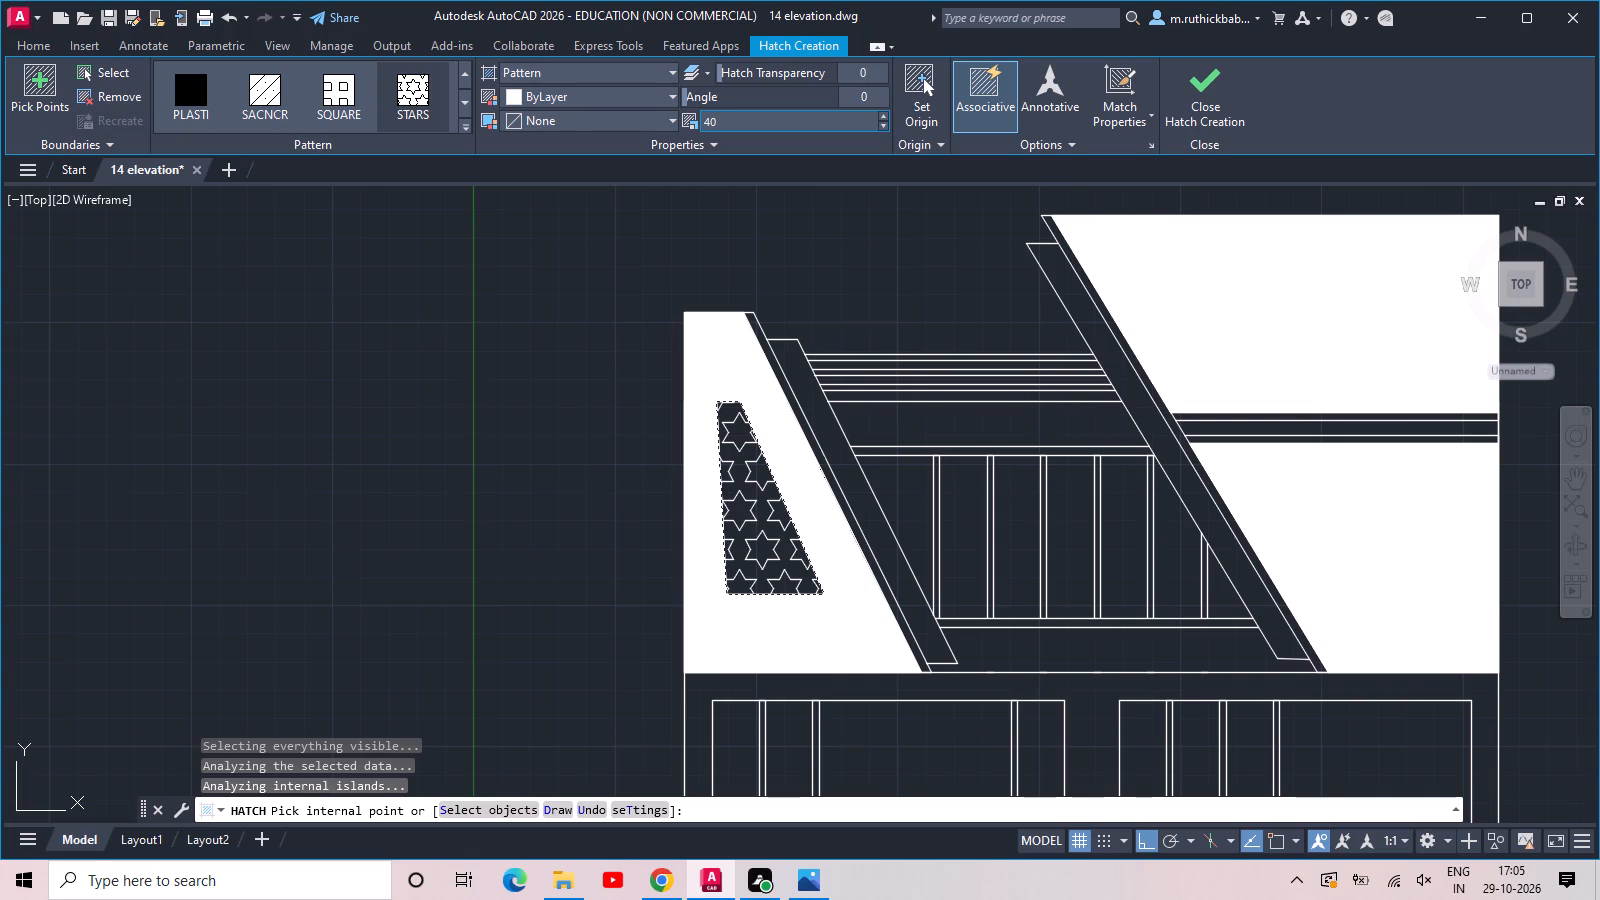
Set the STARS hatch scale to 20, fine-tune it to 18 and finish the hatch.
{"action": "double_click", "coordinate": [726, 119]}
{"action": "type", "text": "20"}
{"action": "key", "text": "Return"}
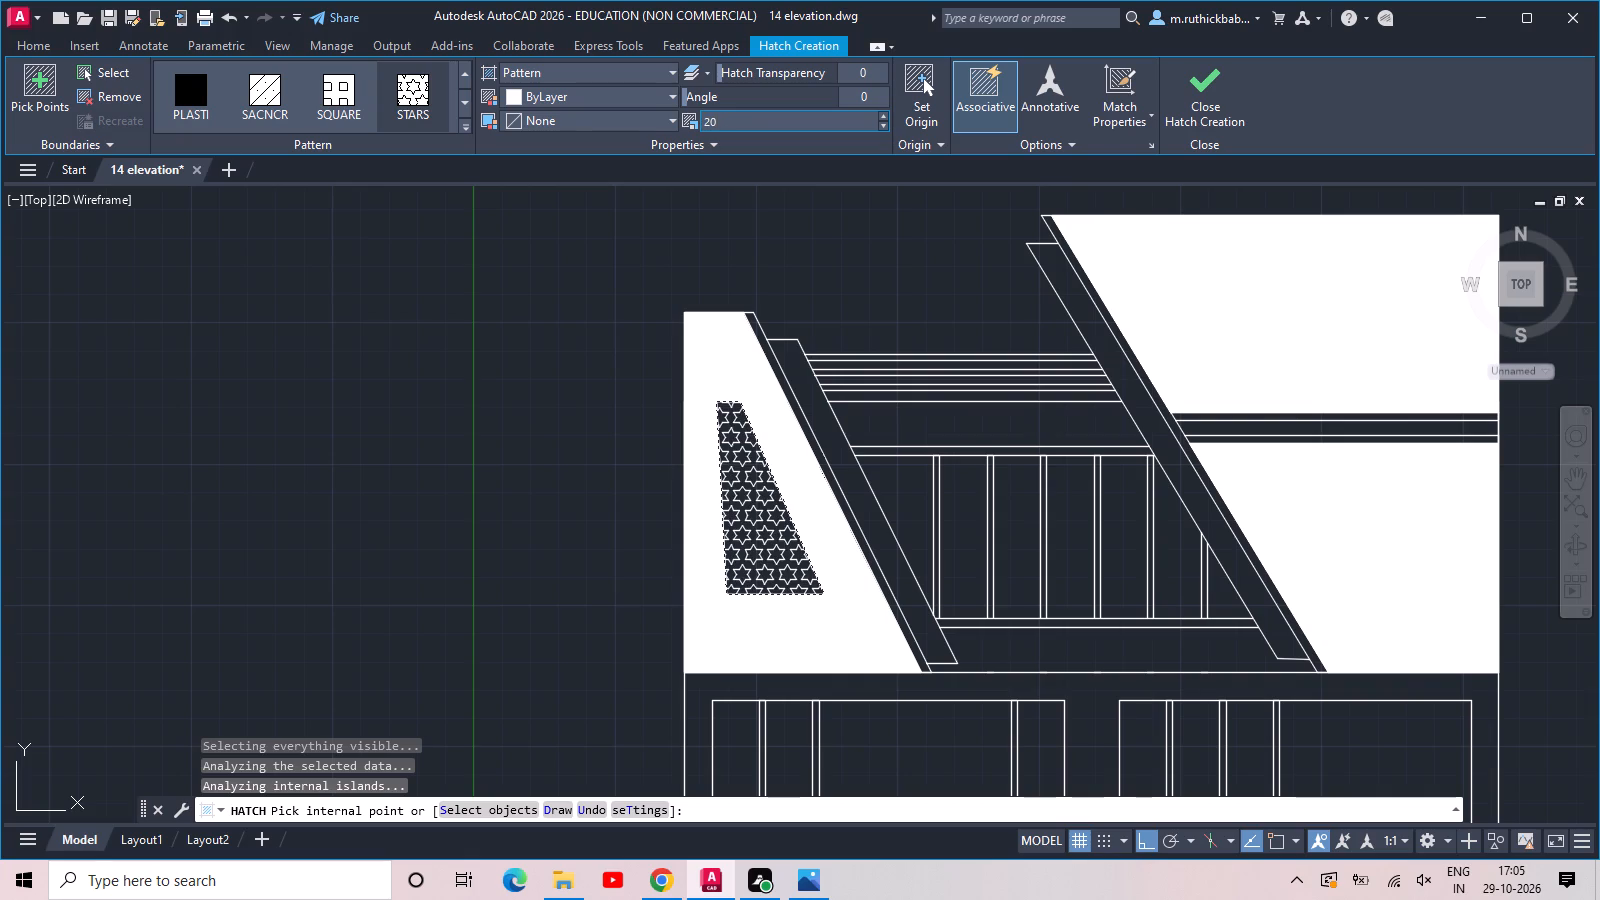
{"action": "scroll", "coordinate": [726, 119], "scroll_direction": "down", "scroll_amount": 1}
{"action": "scroll", "coordinate": [726, 119], "scroll_direction": "up", "scroll_amount": 4}
{"action": "scroll", "coordinate": [726, 119], "scroll_direction": "down", "scroll_amount": 9}
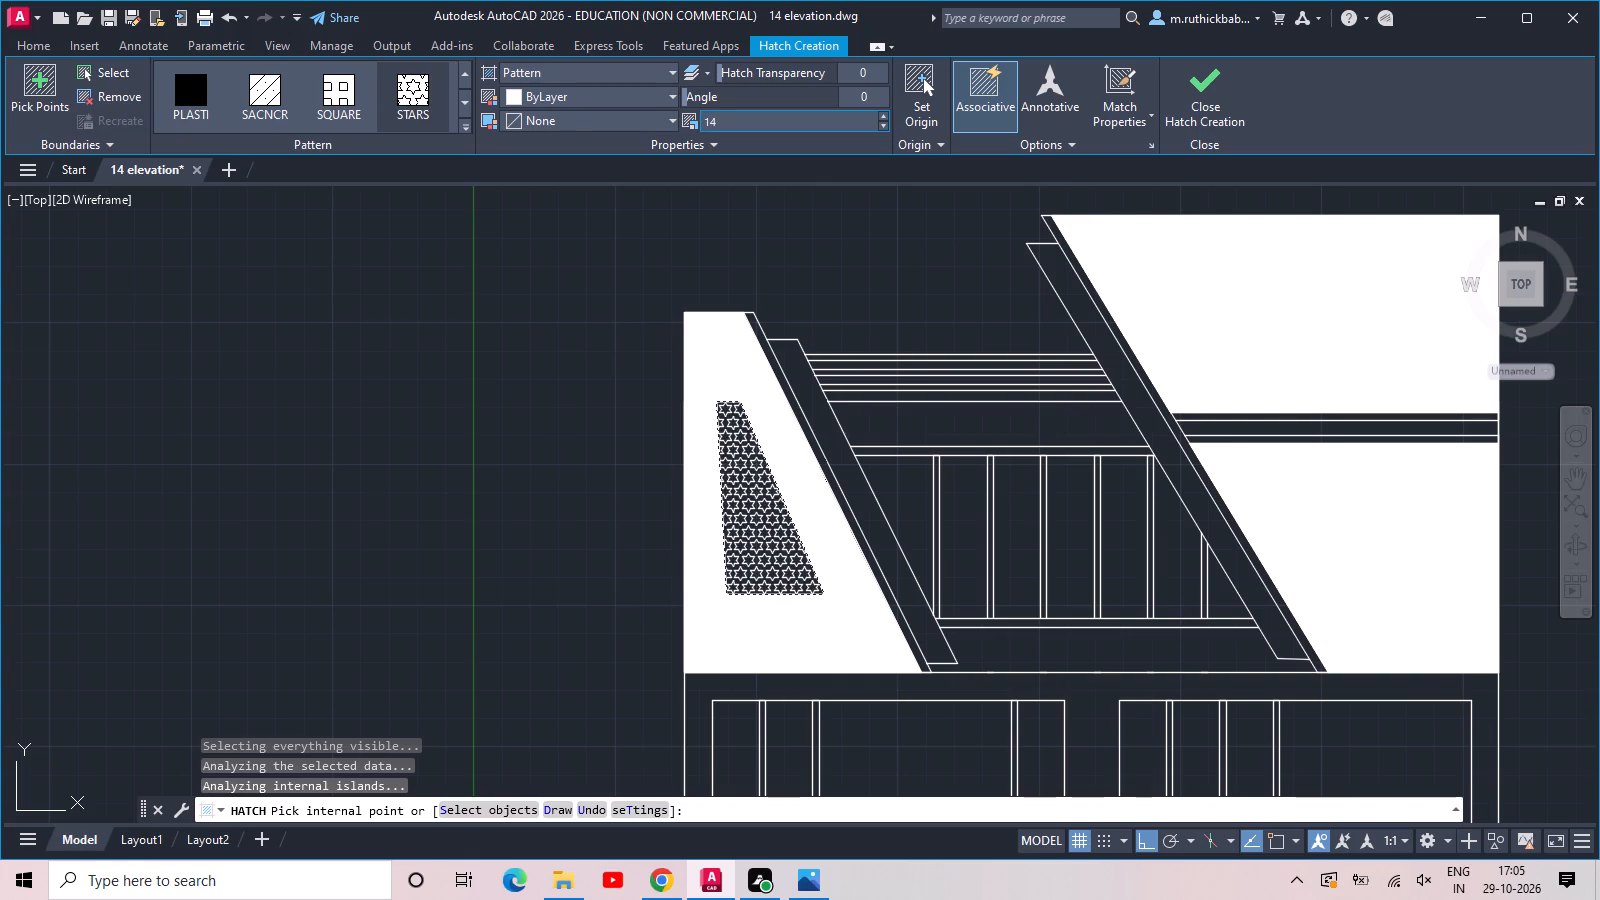
{"action": "scroll", "coordinate": [726, 119], "scroll_direction": "up", "scroll_amount": 4}
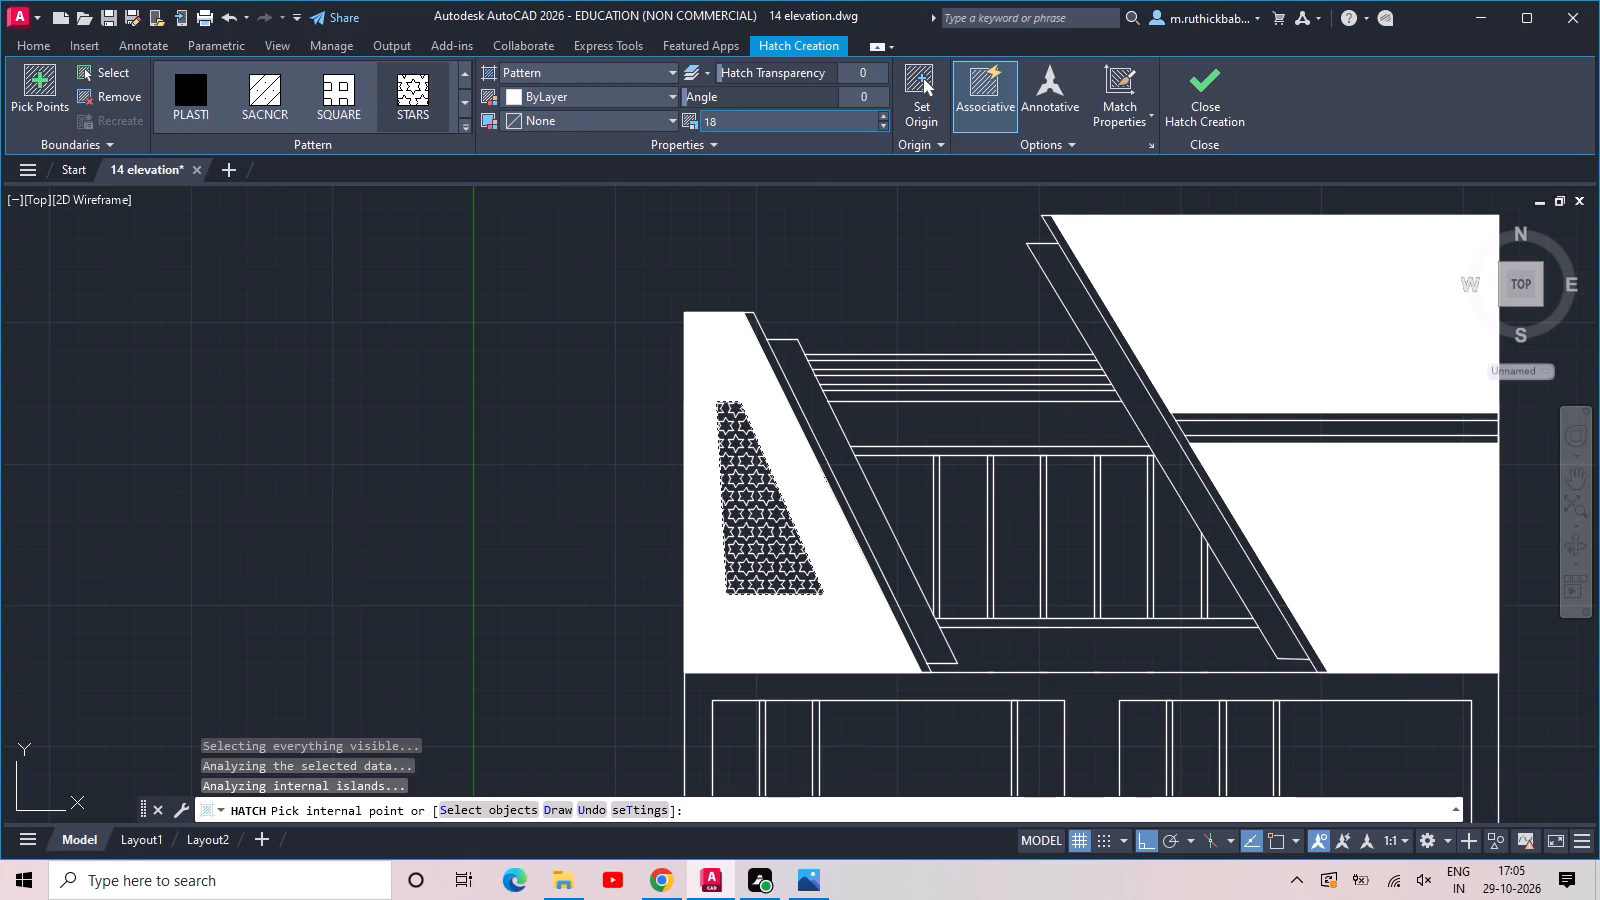
{"action": "key", "text": "Return"}
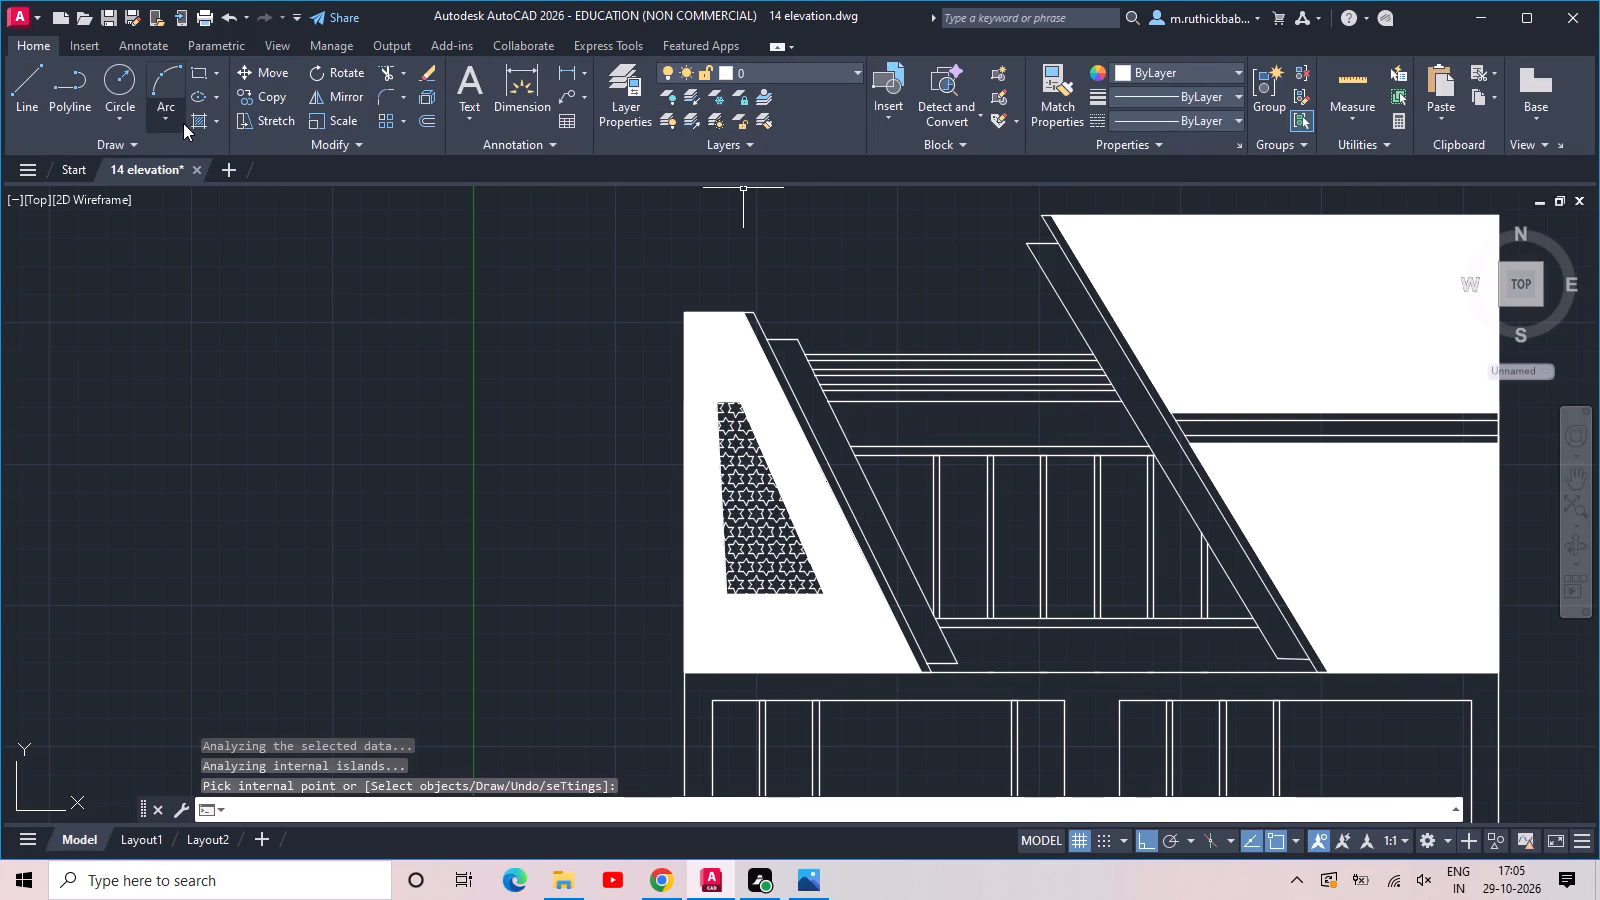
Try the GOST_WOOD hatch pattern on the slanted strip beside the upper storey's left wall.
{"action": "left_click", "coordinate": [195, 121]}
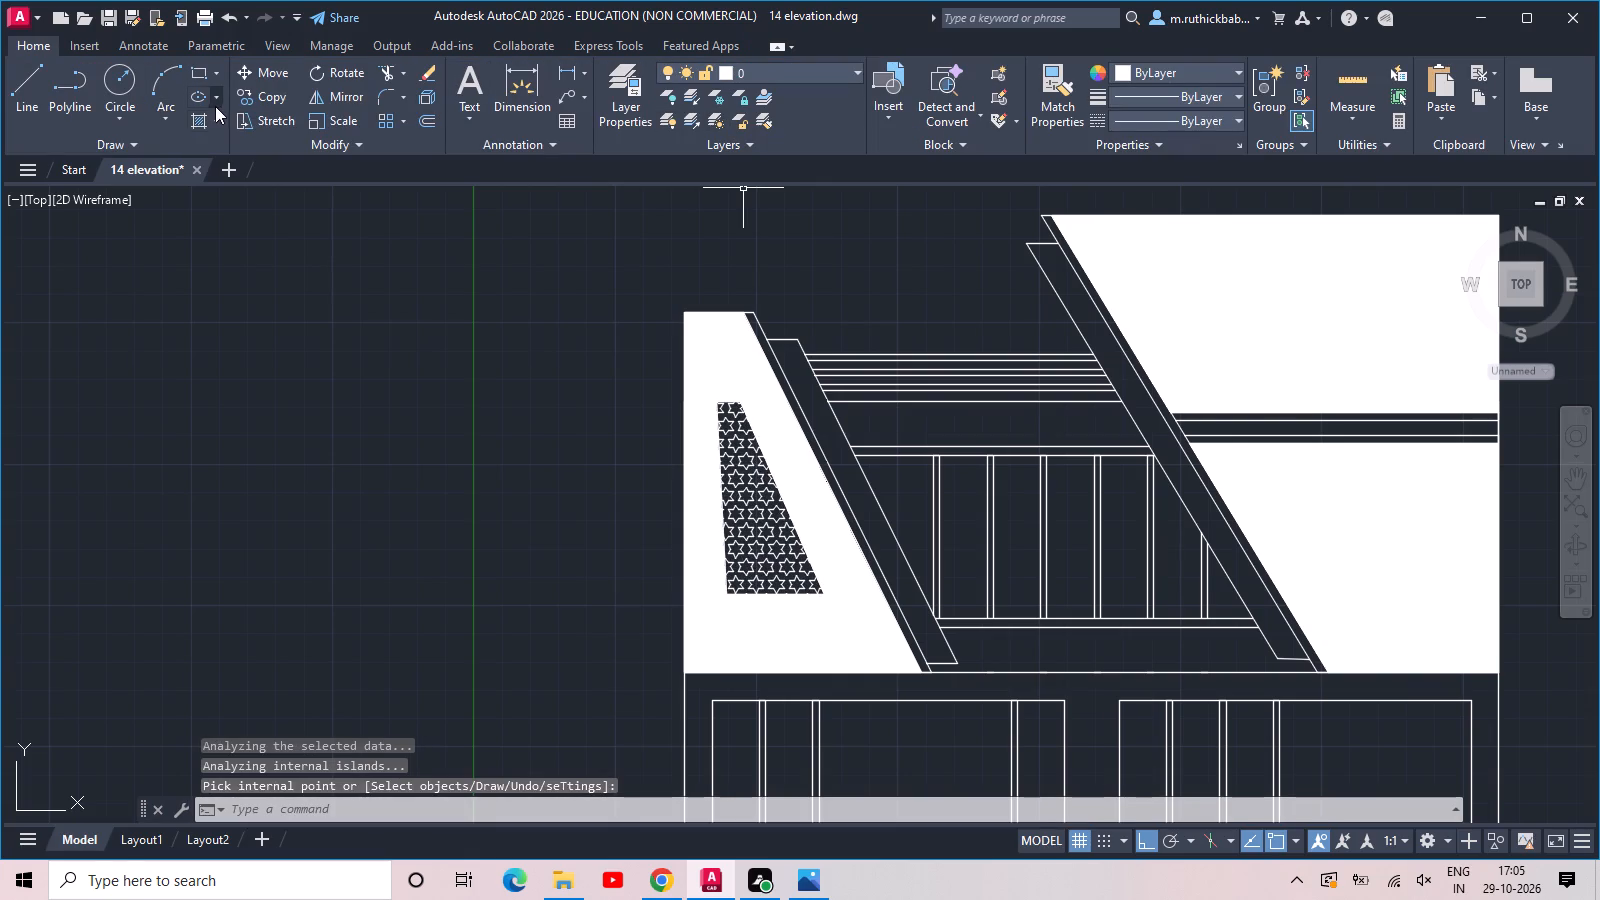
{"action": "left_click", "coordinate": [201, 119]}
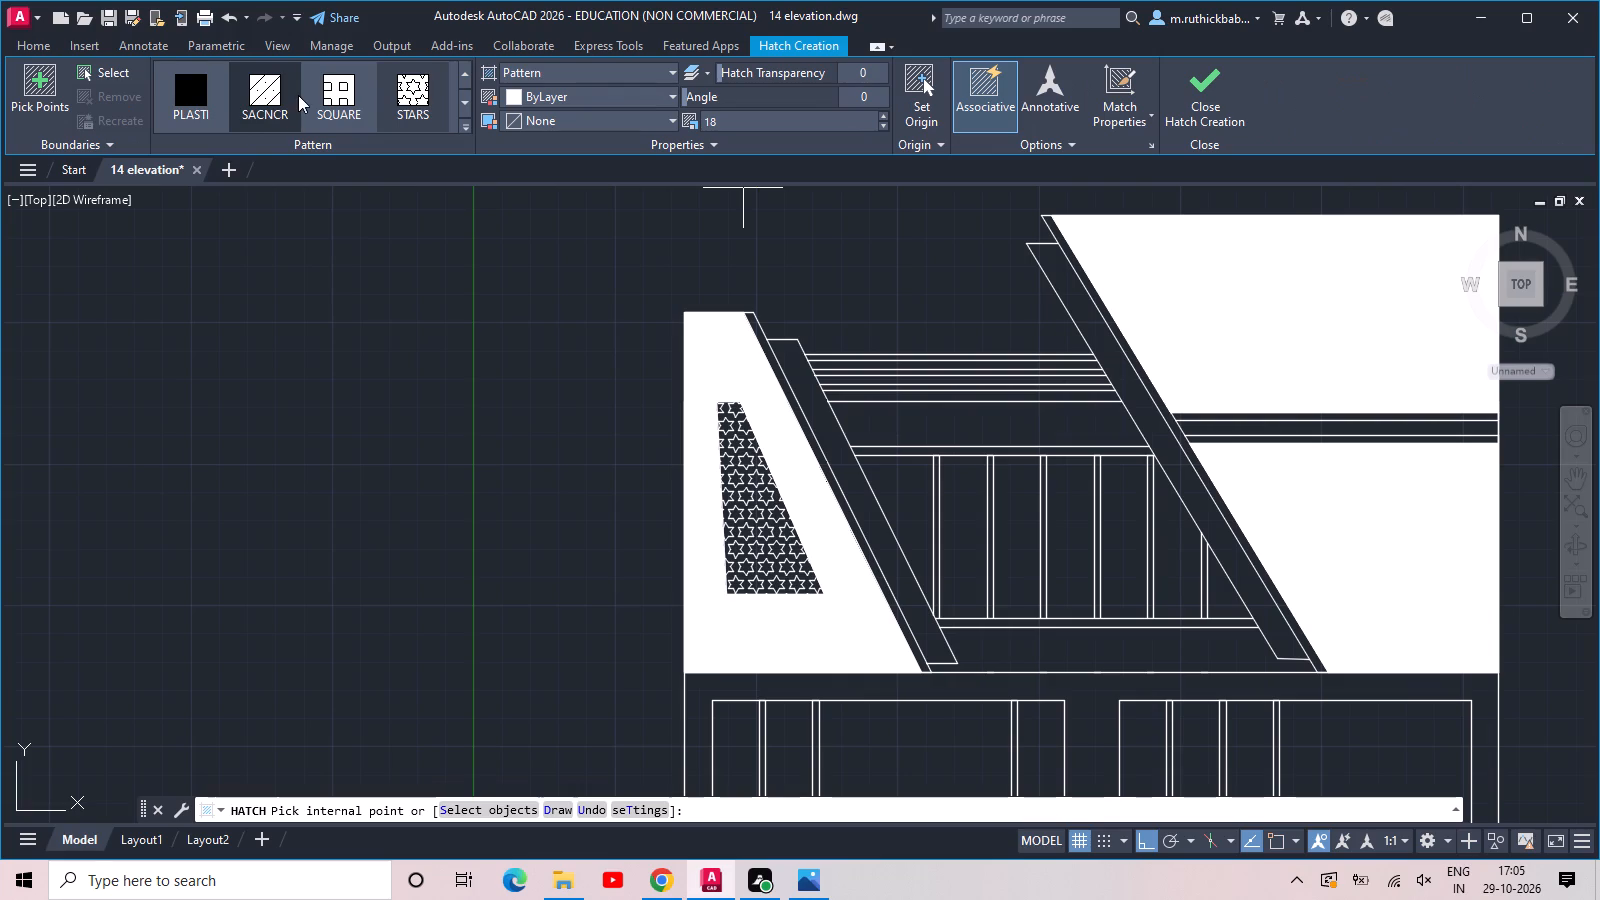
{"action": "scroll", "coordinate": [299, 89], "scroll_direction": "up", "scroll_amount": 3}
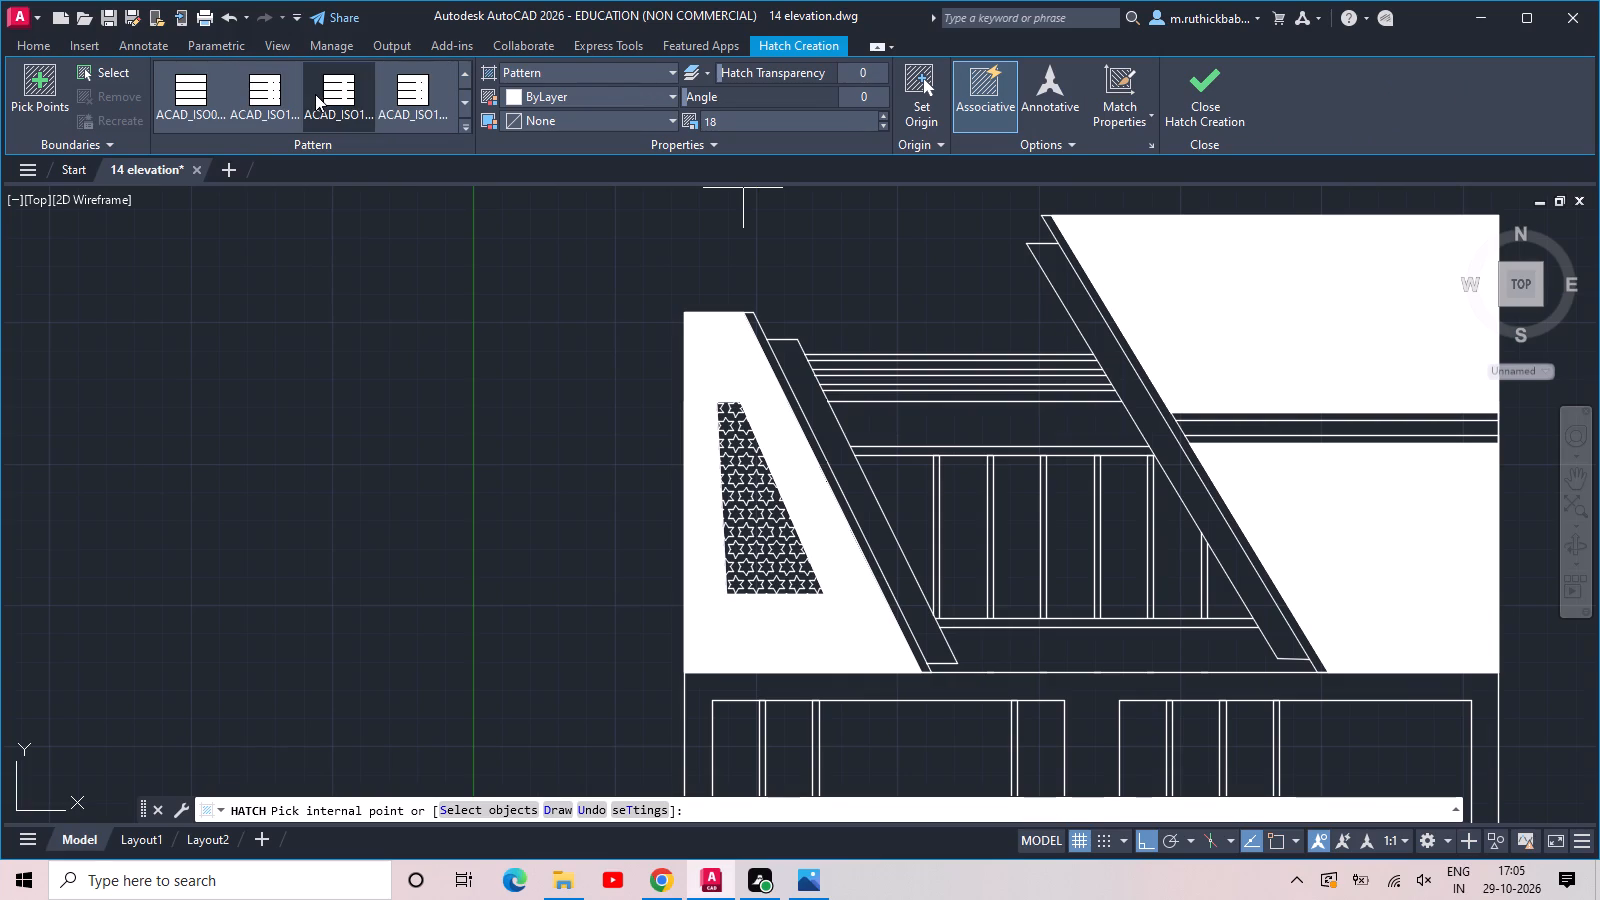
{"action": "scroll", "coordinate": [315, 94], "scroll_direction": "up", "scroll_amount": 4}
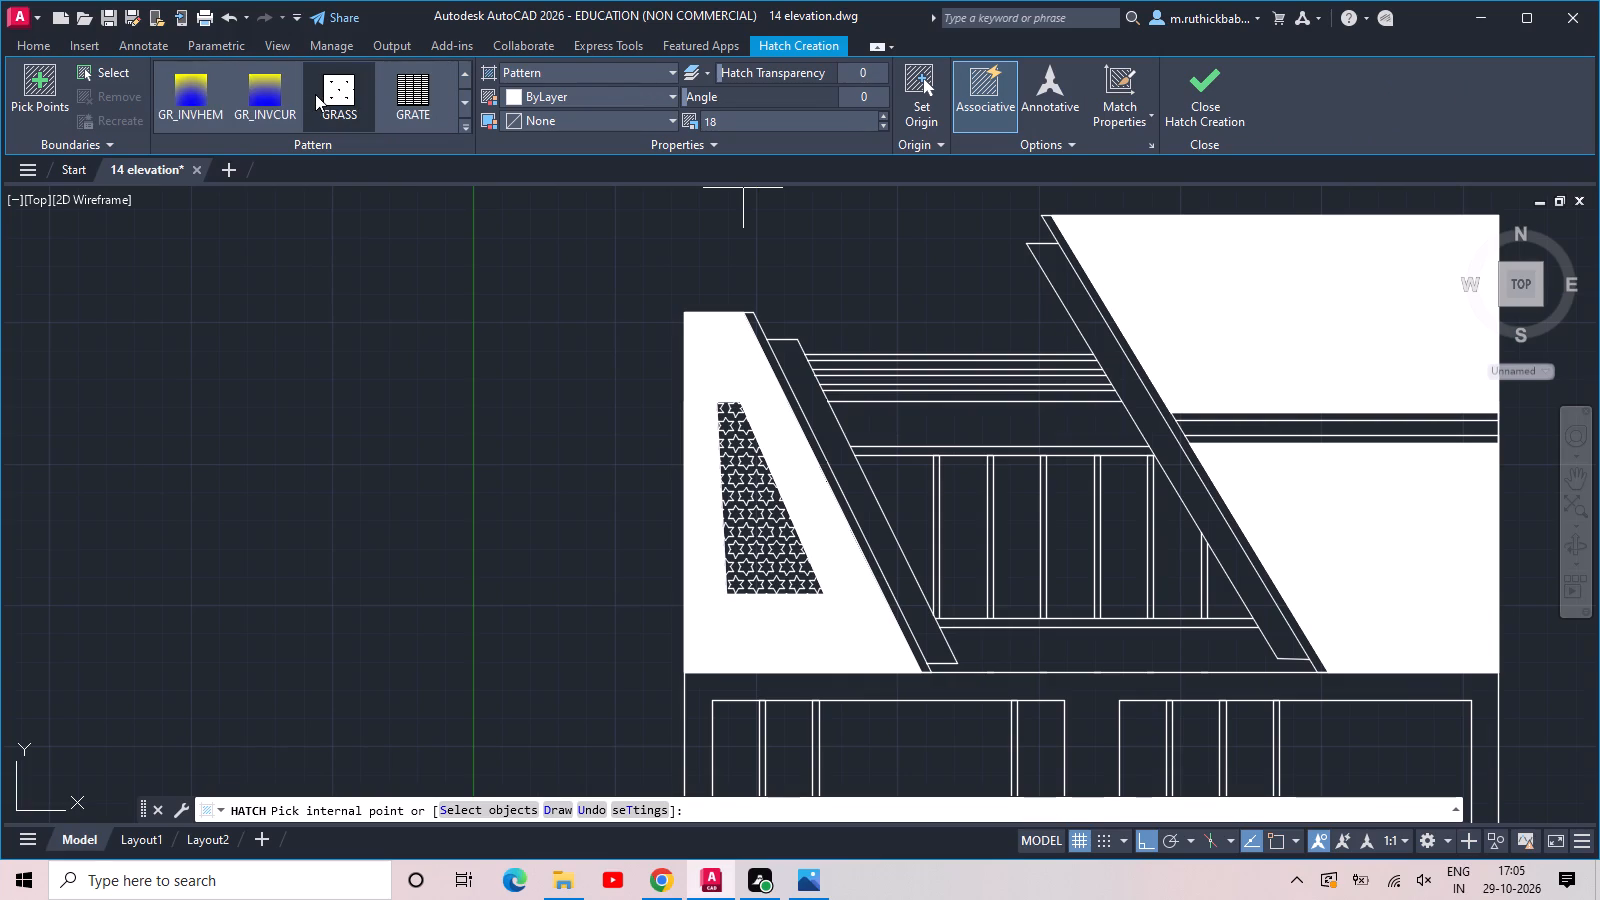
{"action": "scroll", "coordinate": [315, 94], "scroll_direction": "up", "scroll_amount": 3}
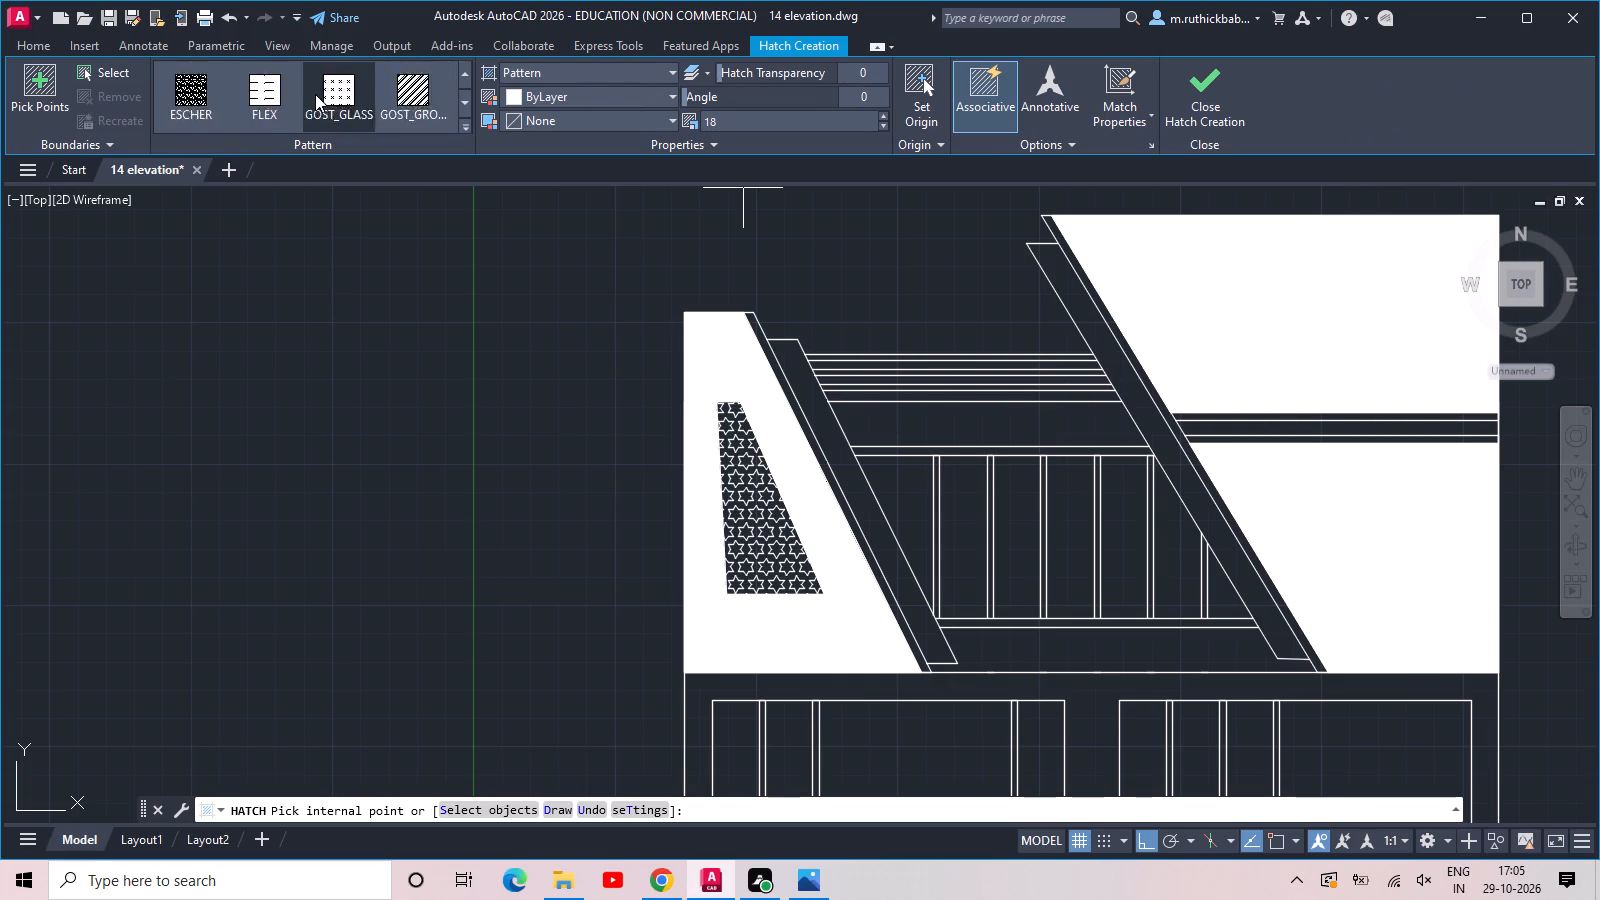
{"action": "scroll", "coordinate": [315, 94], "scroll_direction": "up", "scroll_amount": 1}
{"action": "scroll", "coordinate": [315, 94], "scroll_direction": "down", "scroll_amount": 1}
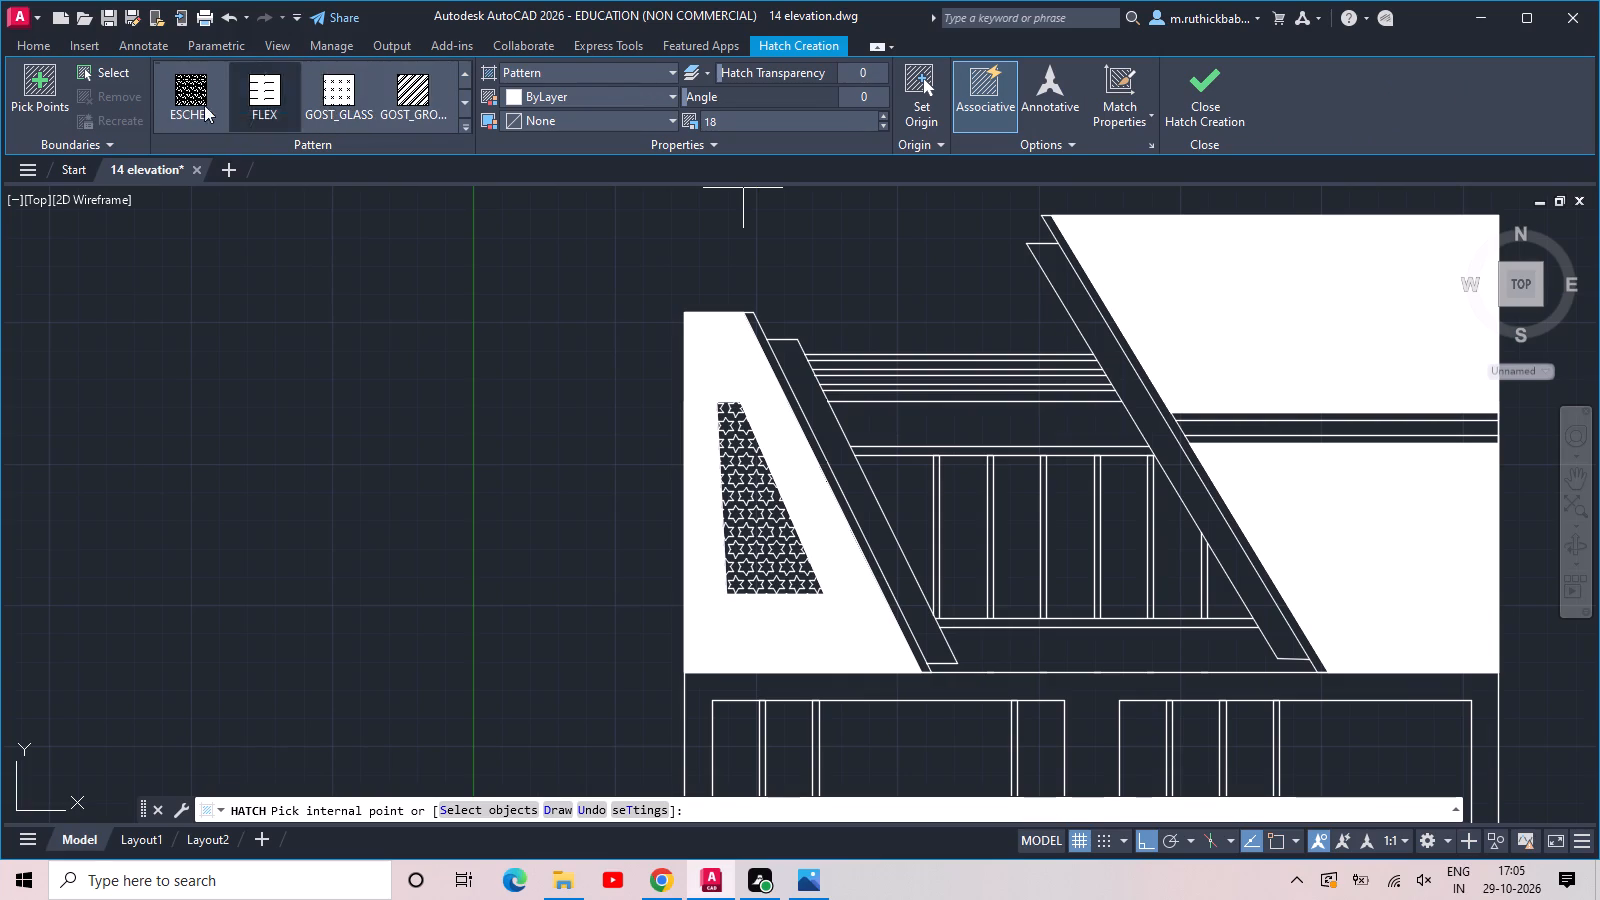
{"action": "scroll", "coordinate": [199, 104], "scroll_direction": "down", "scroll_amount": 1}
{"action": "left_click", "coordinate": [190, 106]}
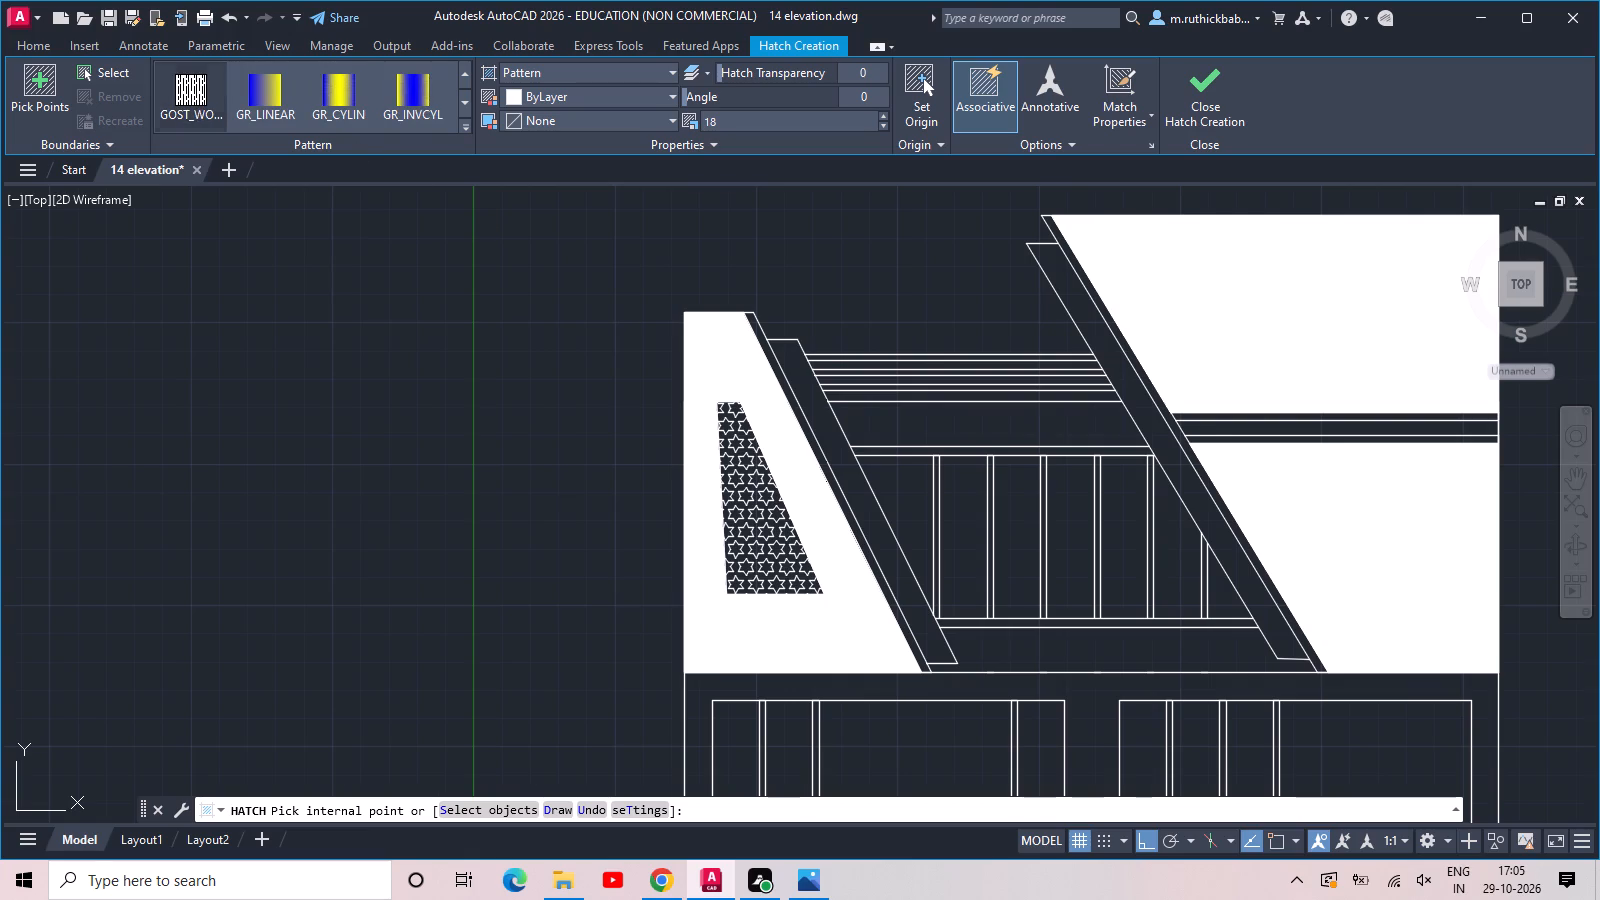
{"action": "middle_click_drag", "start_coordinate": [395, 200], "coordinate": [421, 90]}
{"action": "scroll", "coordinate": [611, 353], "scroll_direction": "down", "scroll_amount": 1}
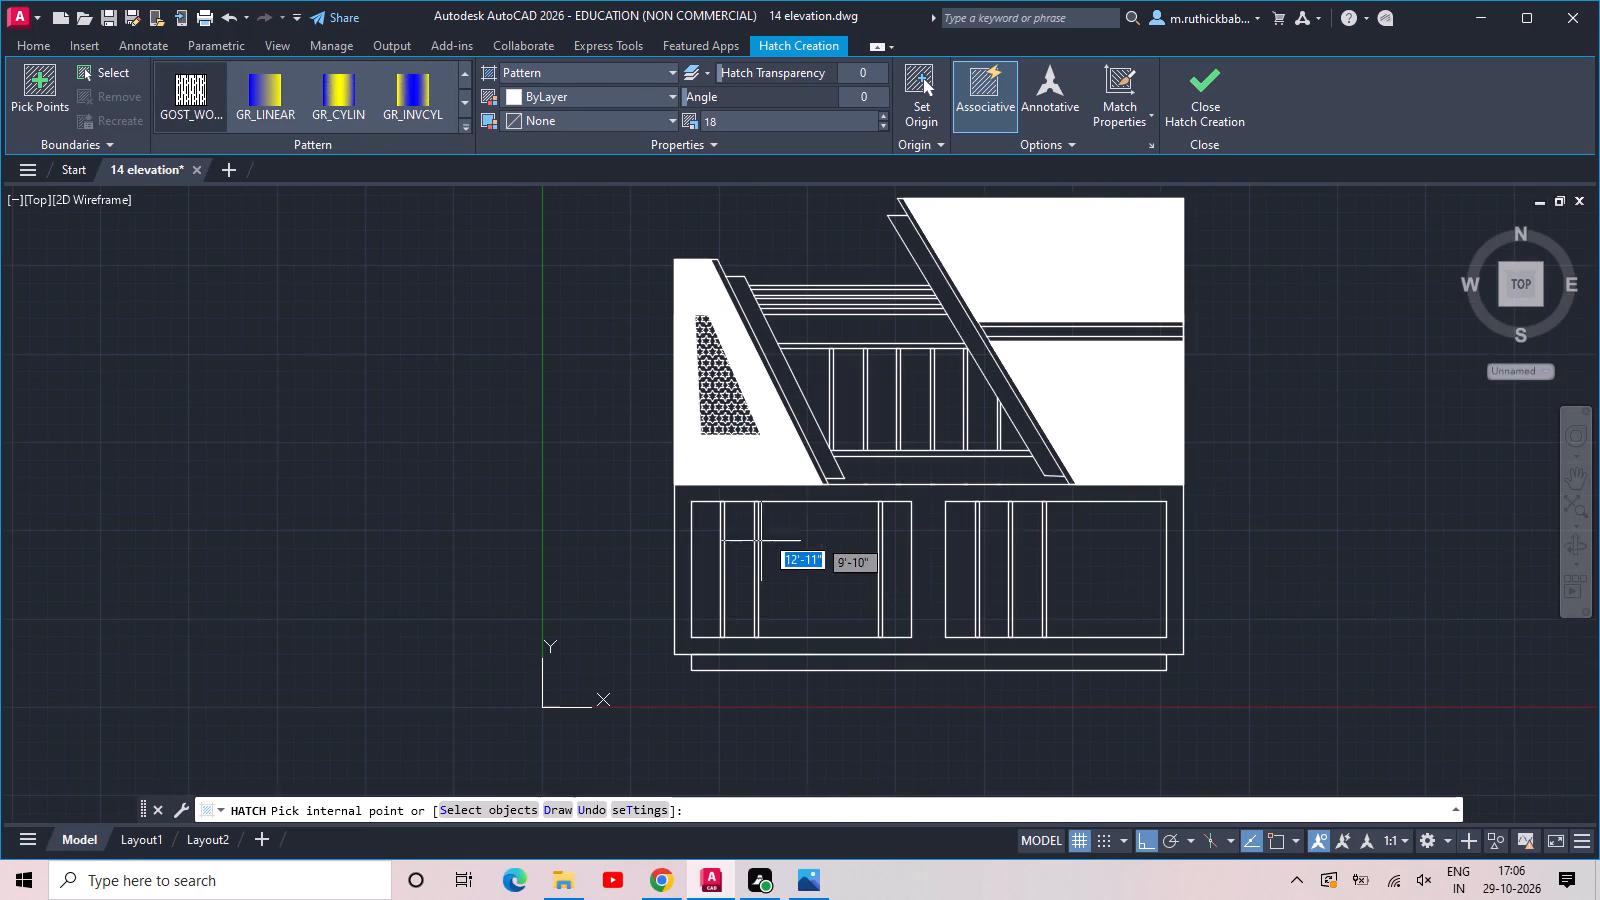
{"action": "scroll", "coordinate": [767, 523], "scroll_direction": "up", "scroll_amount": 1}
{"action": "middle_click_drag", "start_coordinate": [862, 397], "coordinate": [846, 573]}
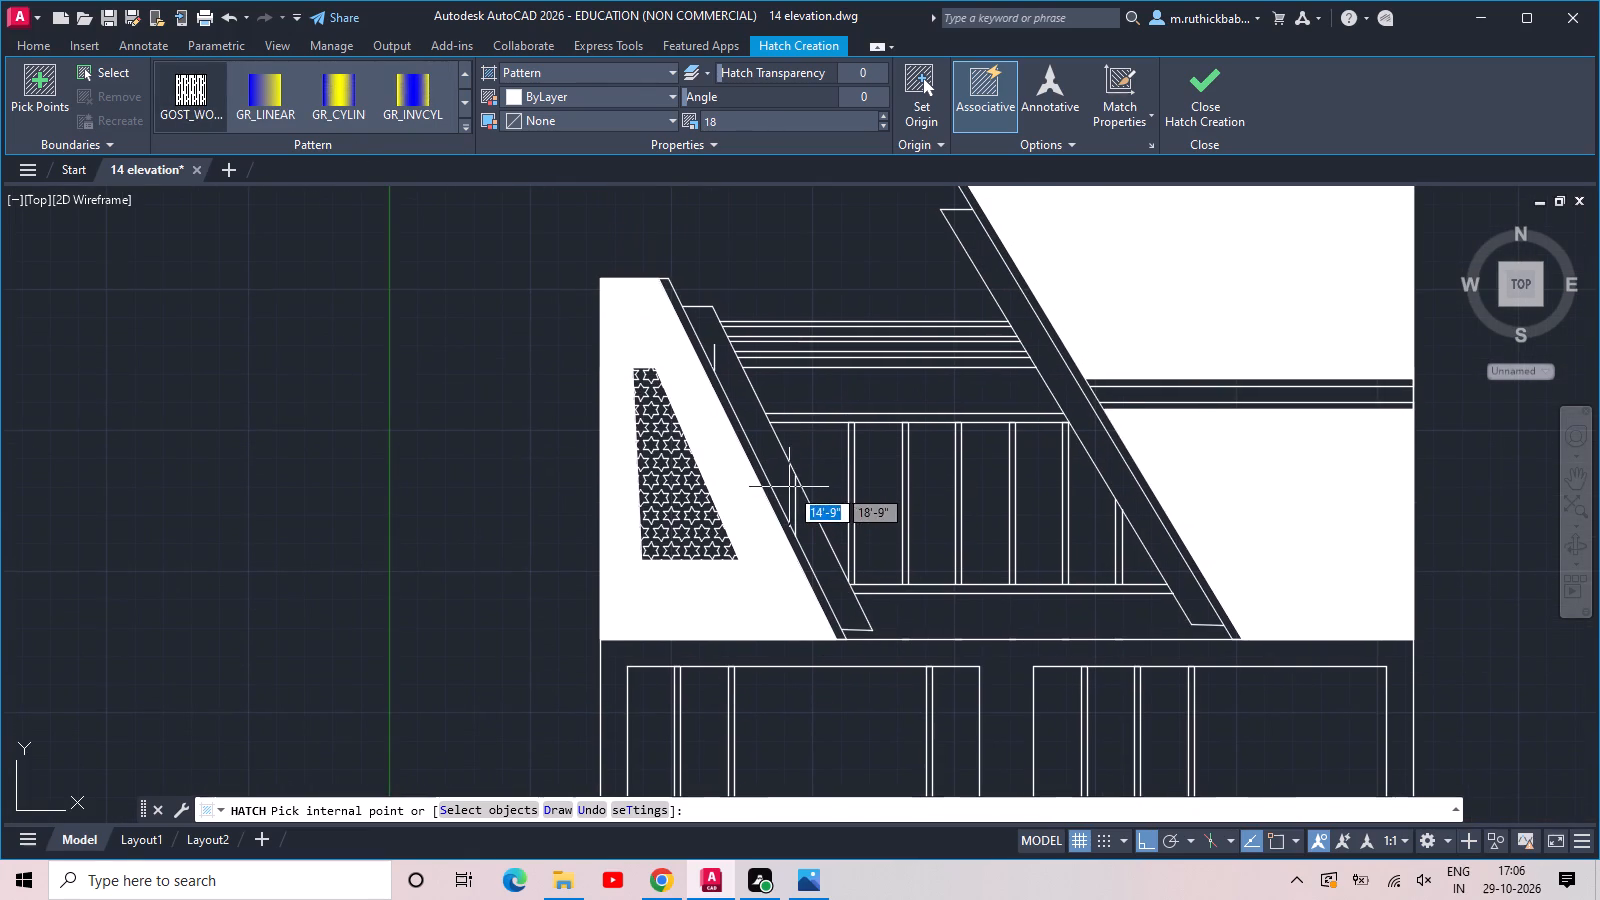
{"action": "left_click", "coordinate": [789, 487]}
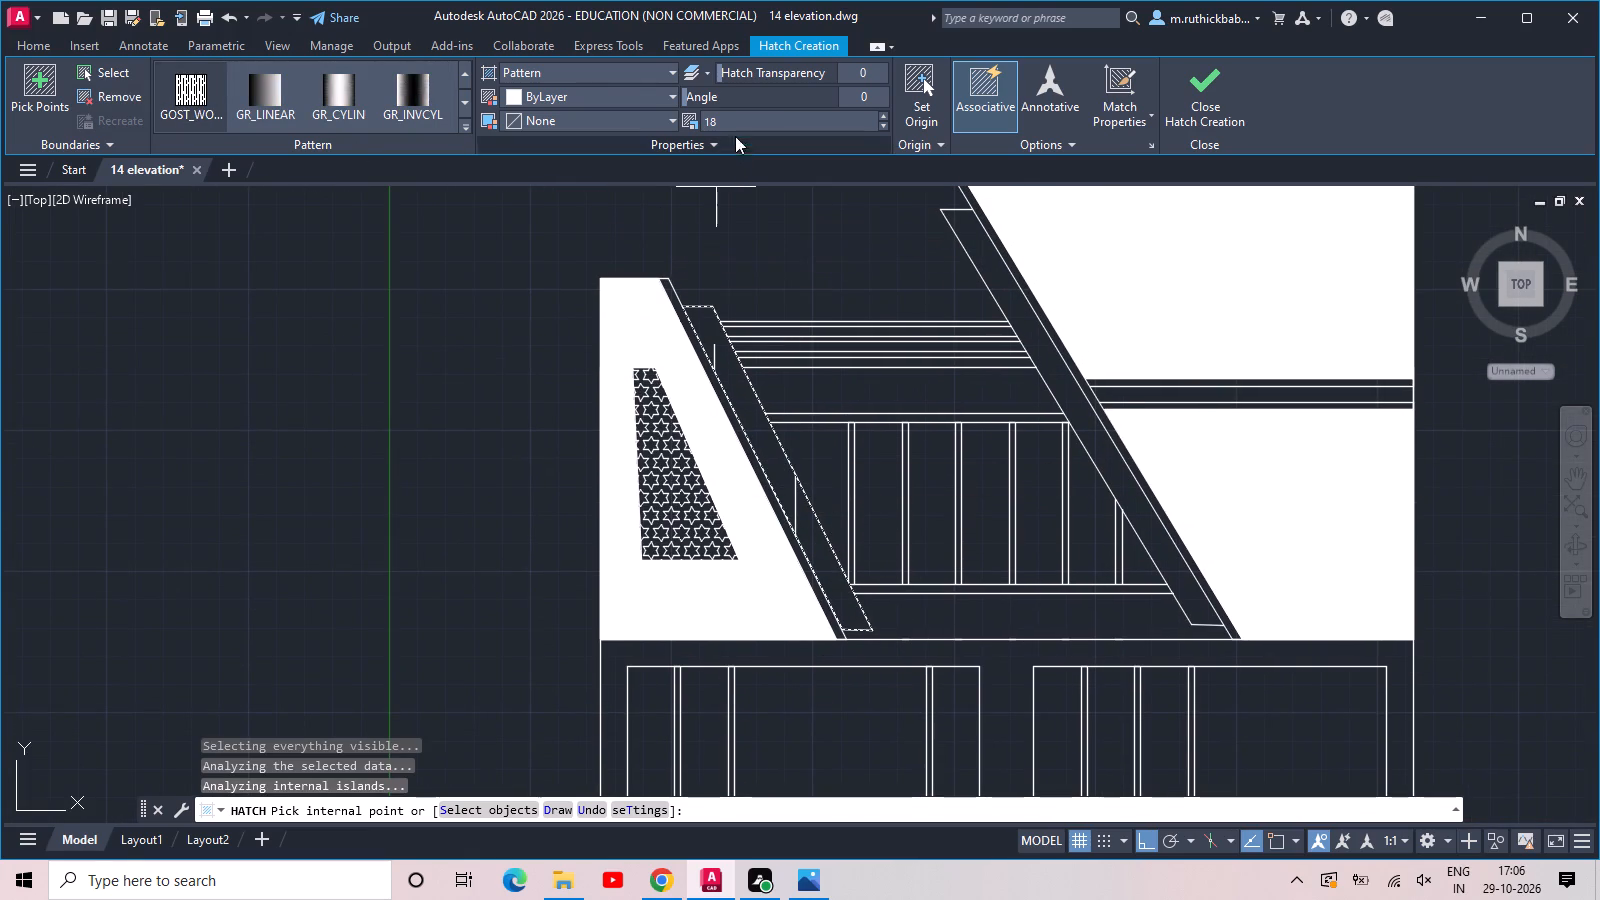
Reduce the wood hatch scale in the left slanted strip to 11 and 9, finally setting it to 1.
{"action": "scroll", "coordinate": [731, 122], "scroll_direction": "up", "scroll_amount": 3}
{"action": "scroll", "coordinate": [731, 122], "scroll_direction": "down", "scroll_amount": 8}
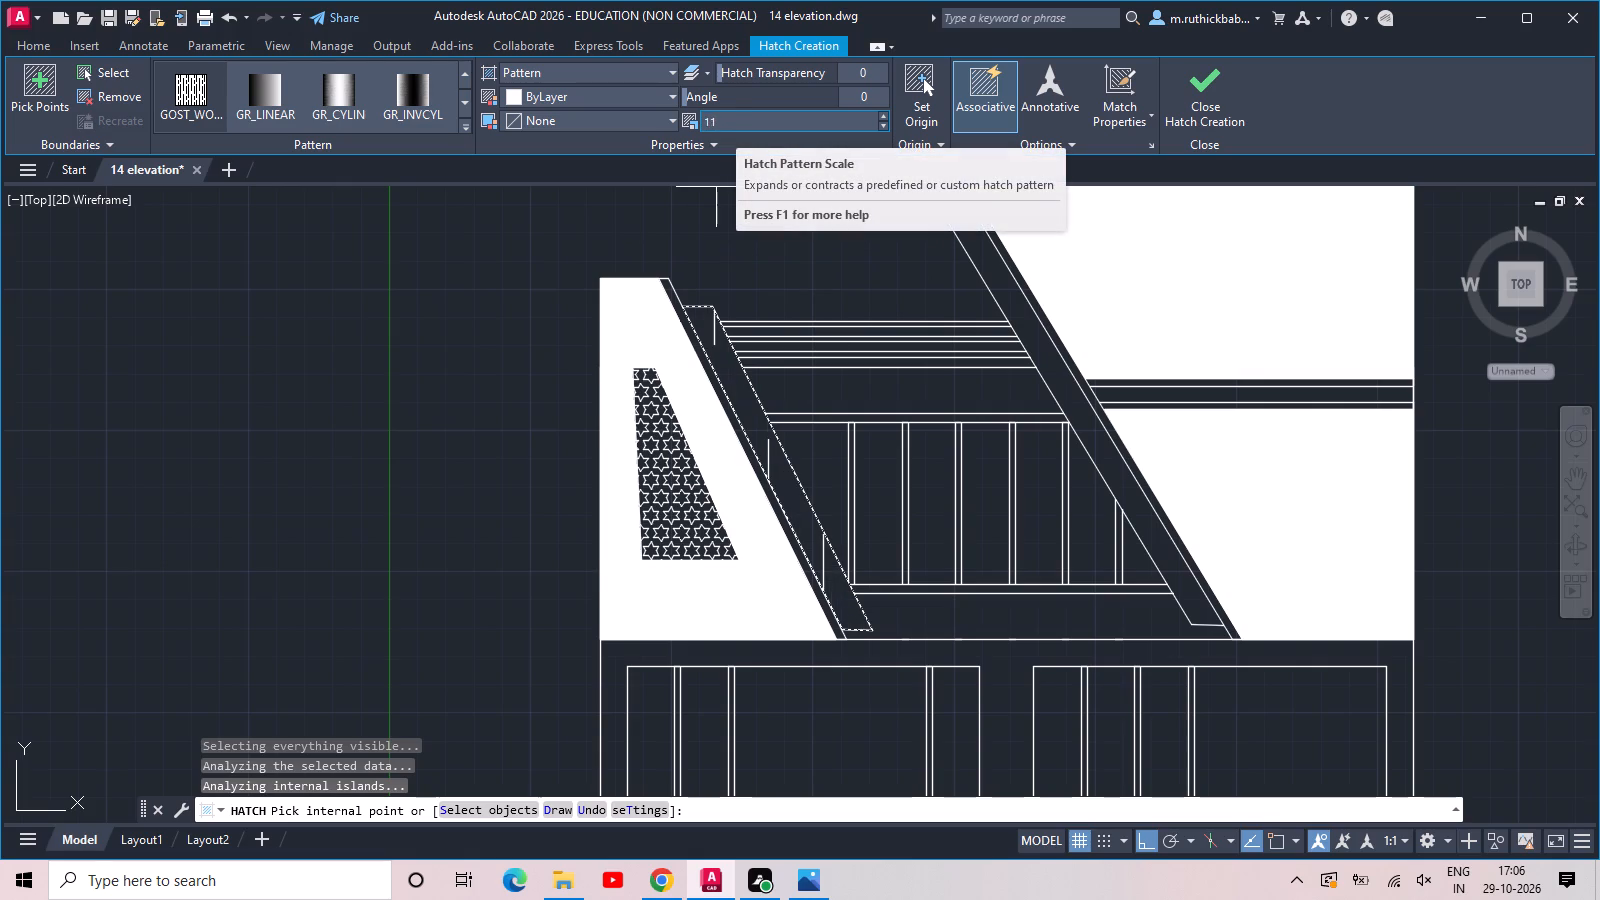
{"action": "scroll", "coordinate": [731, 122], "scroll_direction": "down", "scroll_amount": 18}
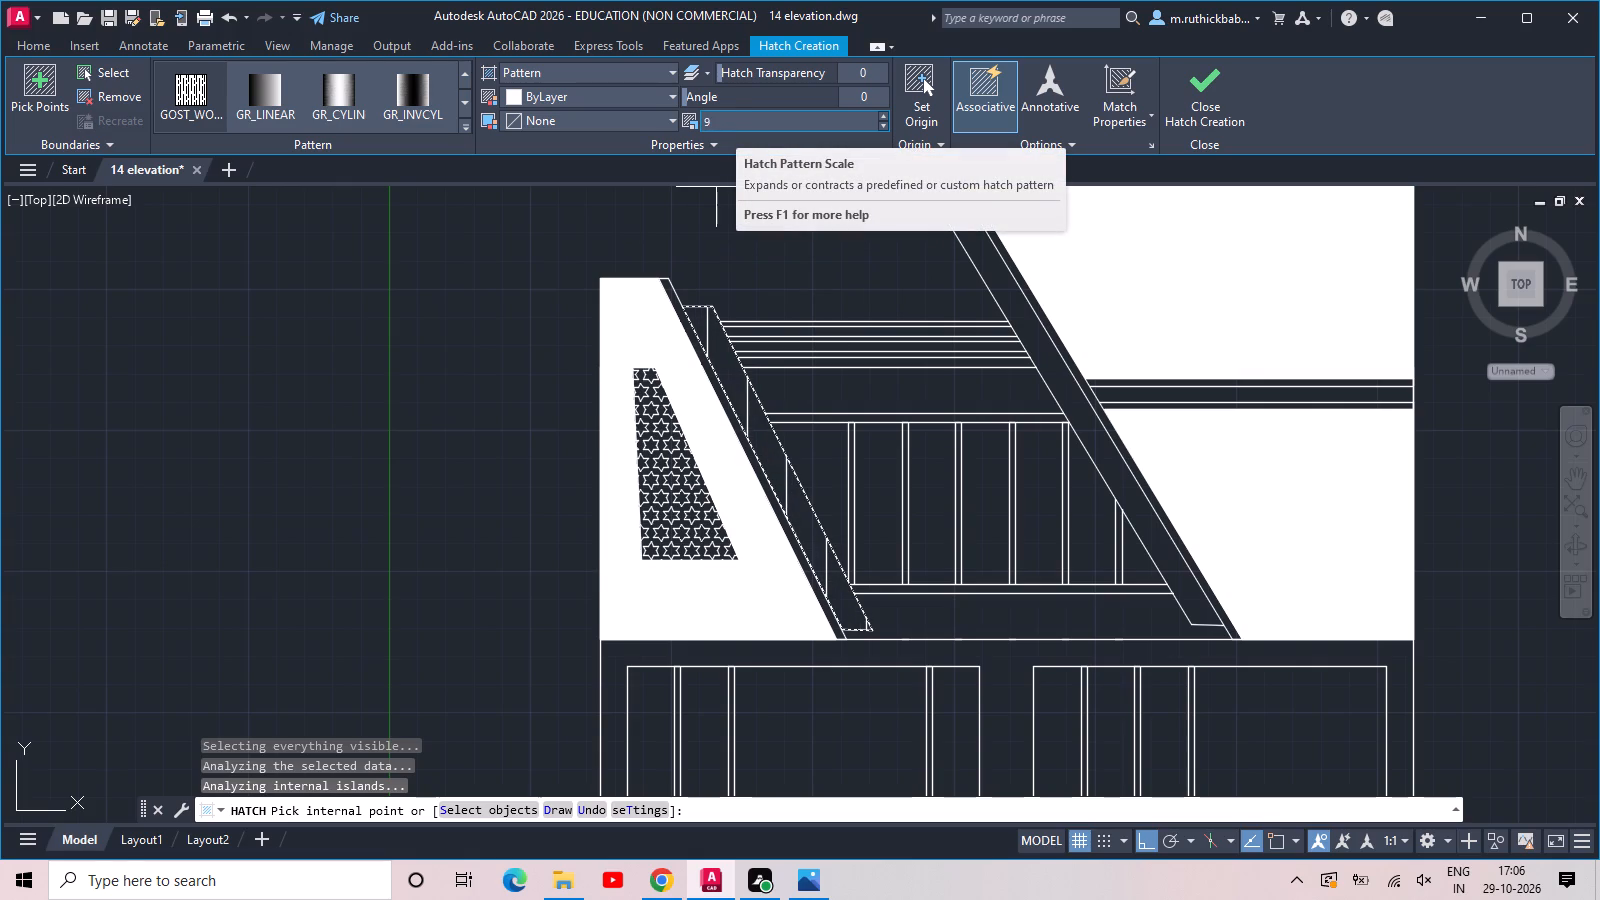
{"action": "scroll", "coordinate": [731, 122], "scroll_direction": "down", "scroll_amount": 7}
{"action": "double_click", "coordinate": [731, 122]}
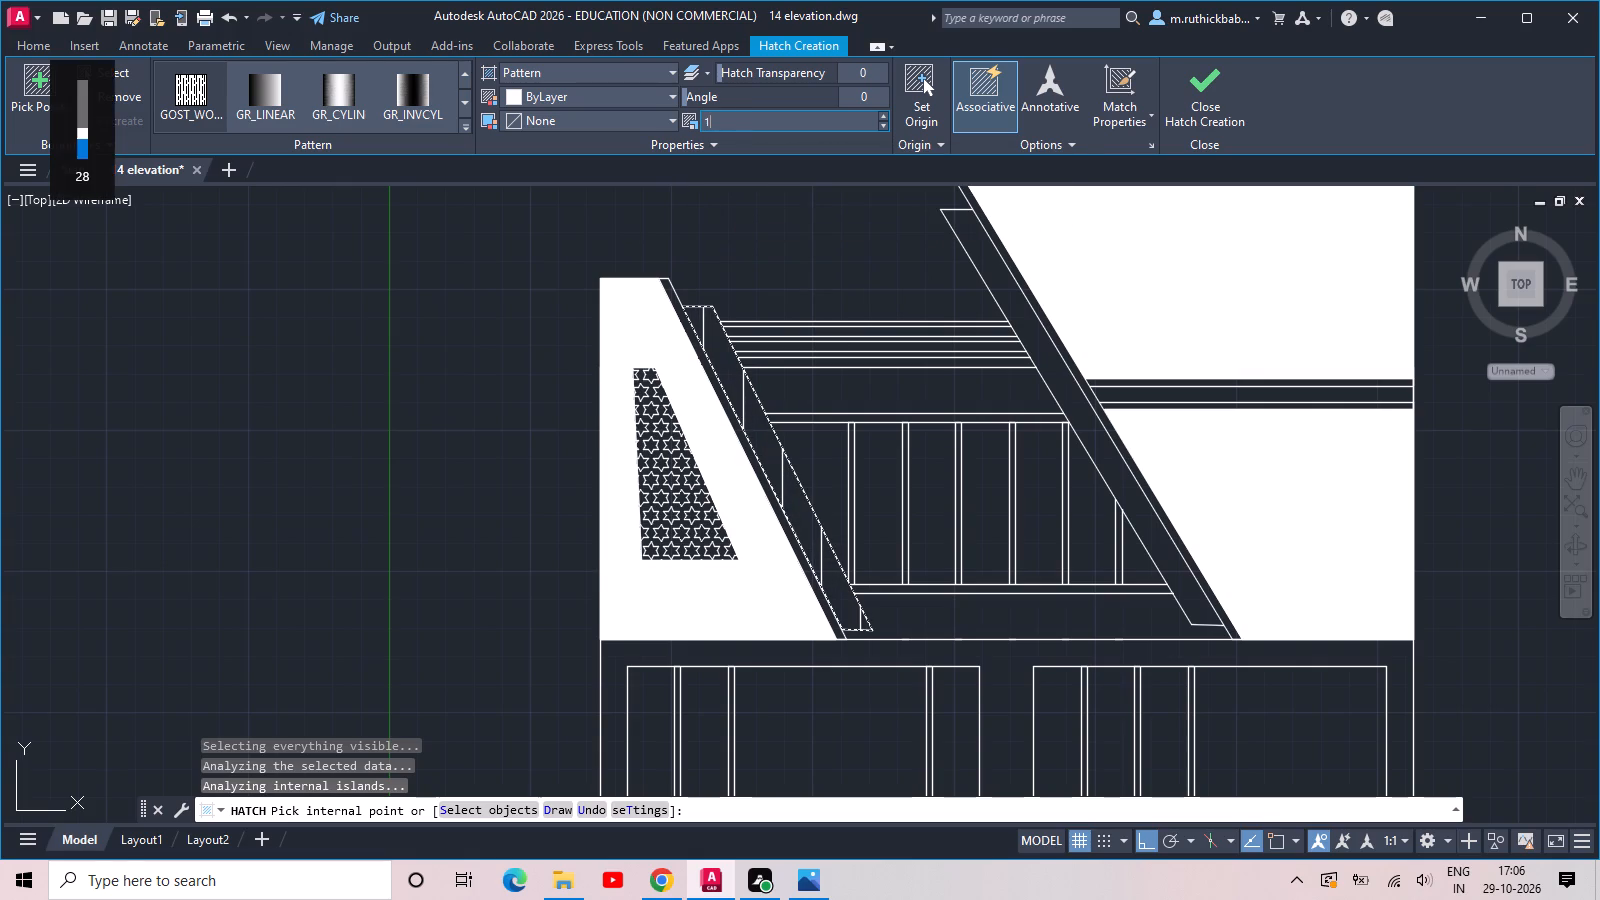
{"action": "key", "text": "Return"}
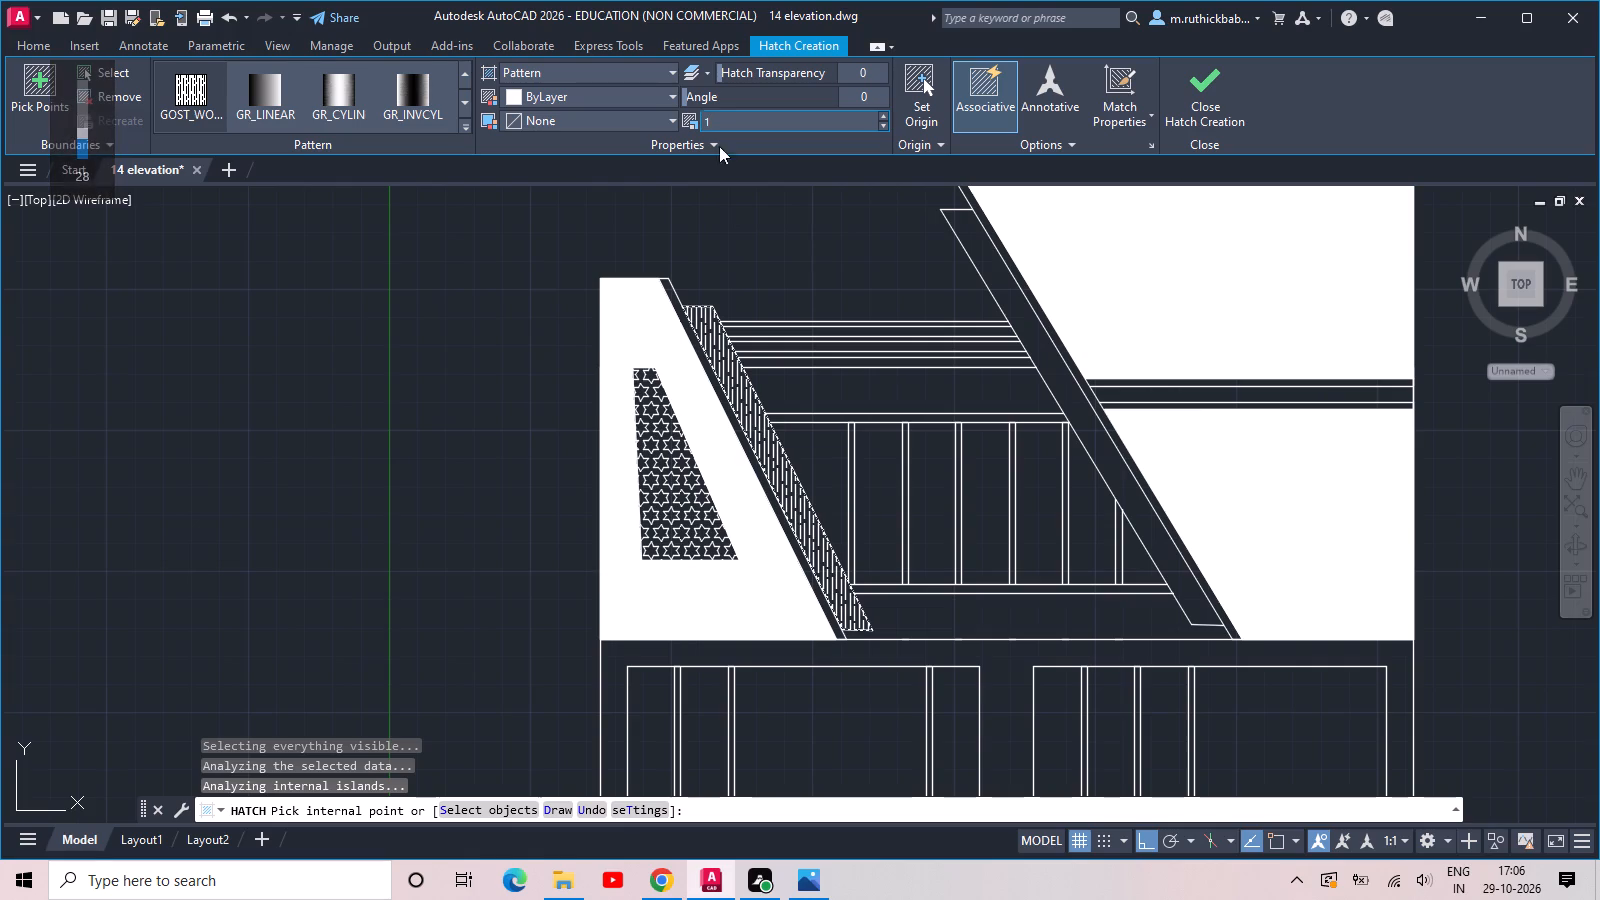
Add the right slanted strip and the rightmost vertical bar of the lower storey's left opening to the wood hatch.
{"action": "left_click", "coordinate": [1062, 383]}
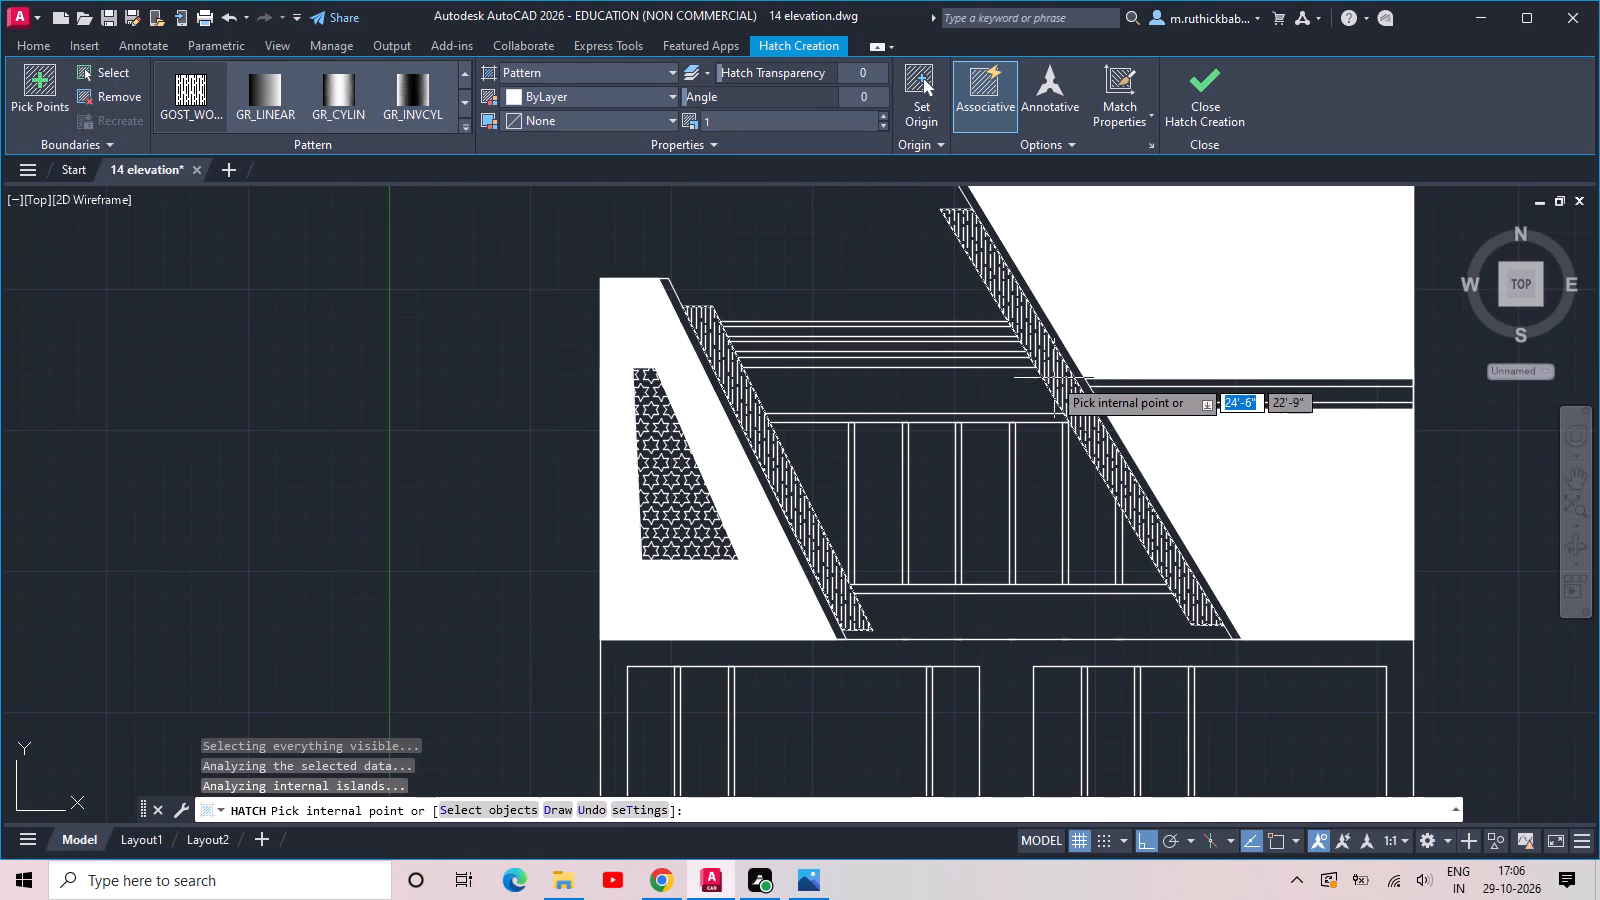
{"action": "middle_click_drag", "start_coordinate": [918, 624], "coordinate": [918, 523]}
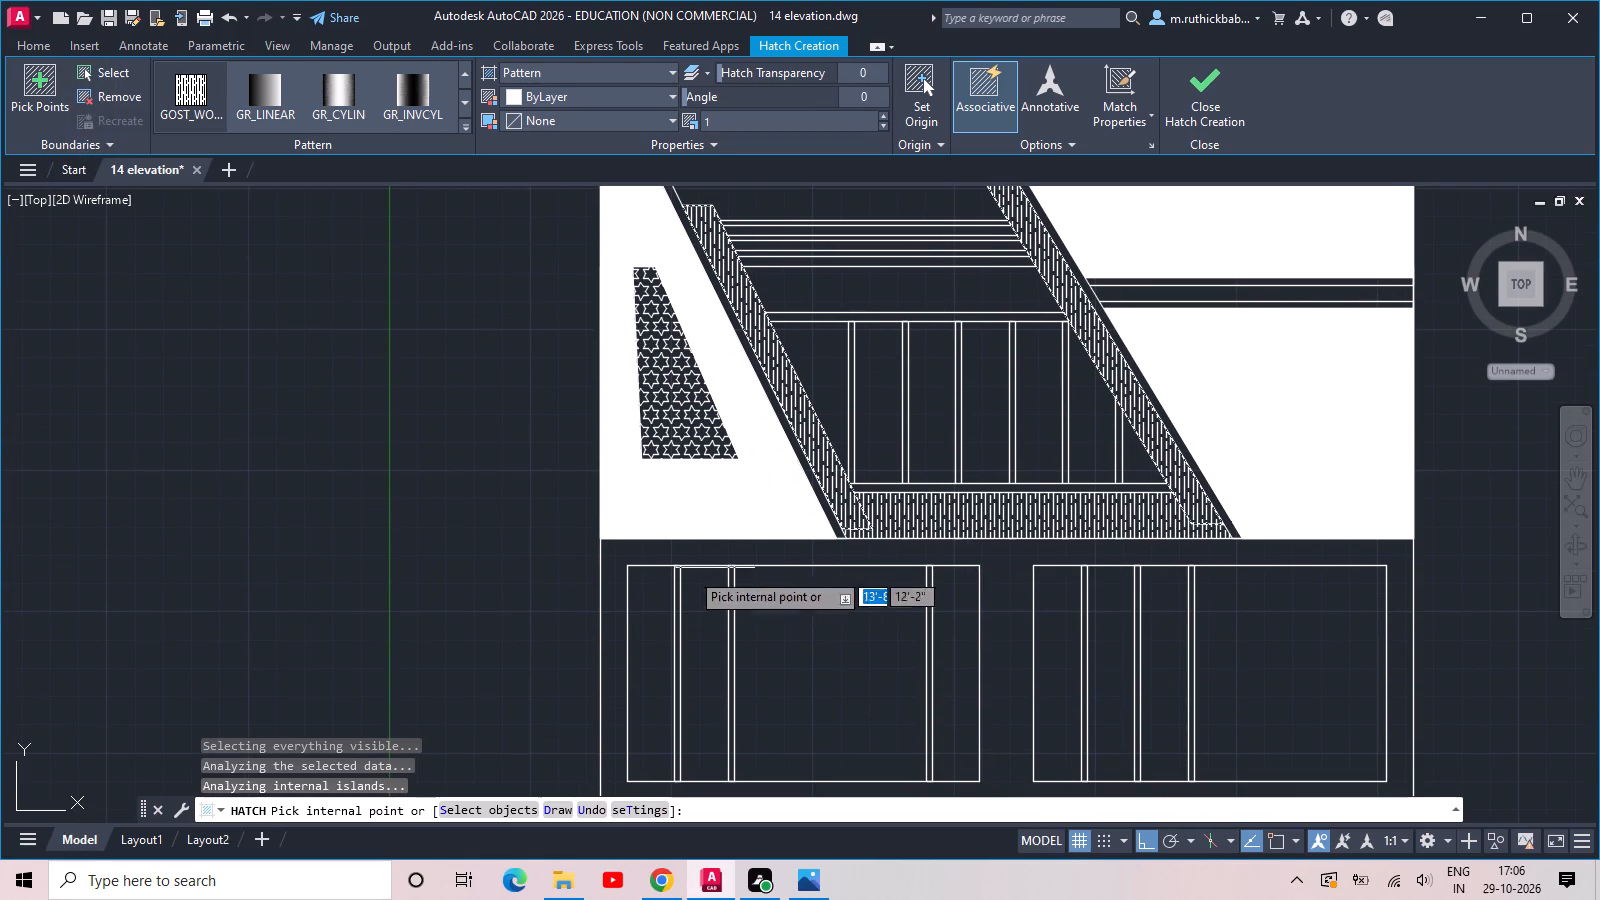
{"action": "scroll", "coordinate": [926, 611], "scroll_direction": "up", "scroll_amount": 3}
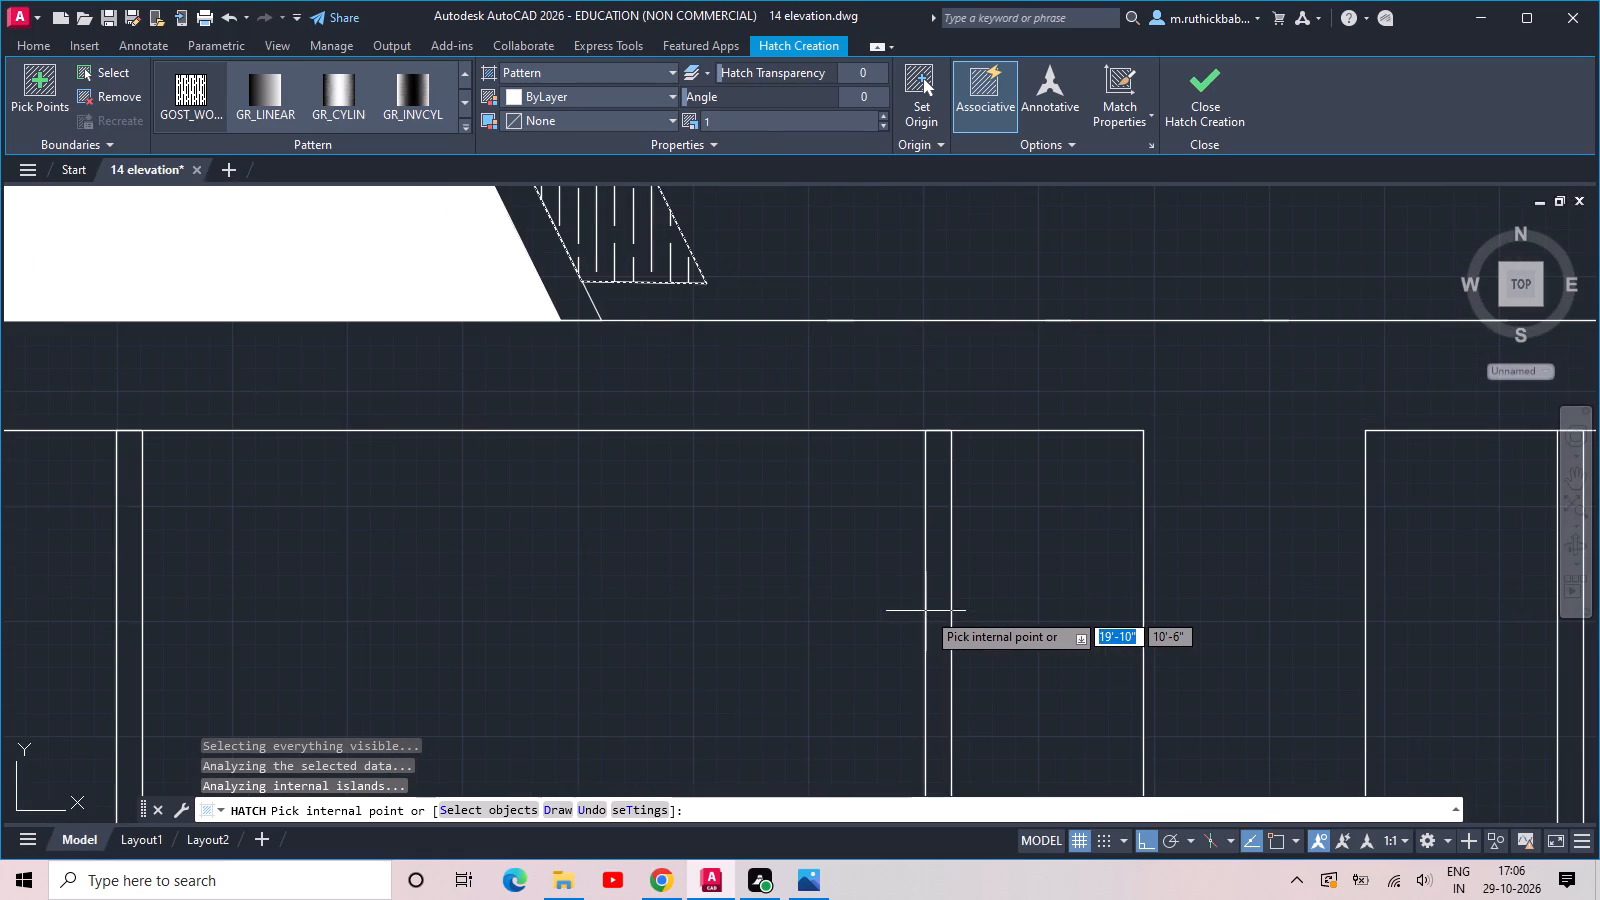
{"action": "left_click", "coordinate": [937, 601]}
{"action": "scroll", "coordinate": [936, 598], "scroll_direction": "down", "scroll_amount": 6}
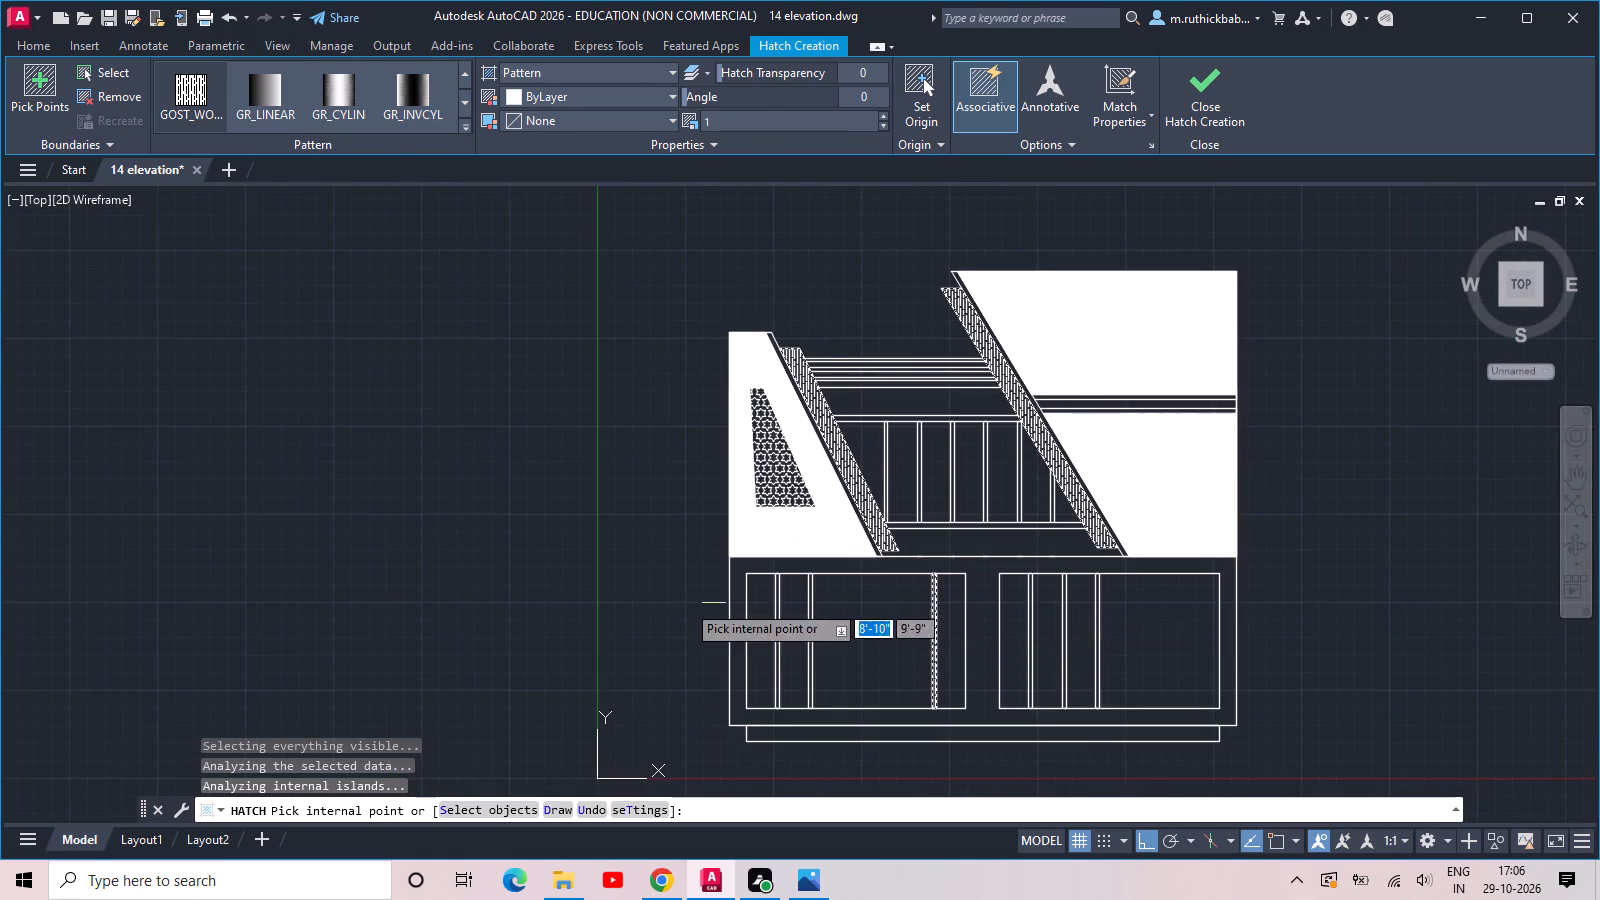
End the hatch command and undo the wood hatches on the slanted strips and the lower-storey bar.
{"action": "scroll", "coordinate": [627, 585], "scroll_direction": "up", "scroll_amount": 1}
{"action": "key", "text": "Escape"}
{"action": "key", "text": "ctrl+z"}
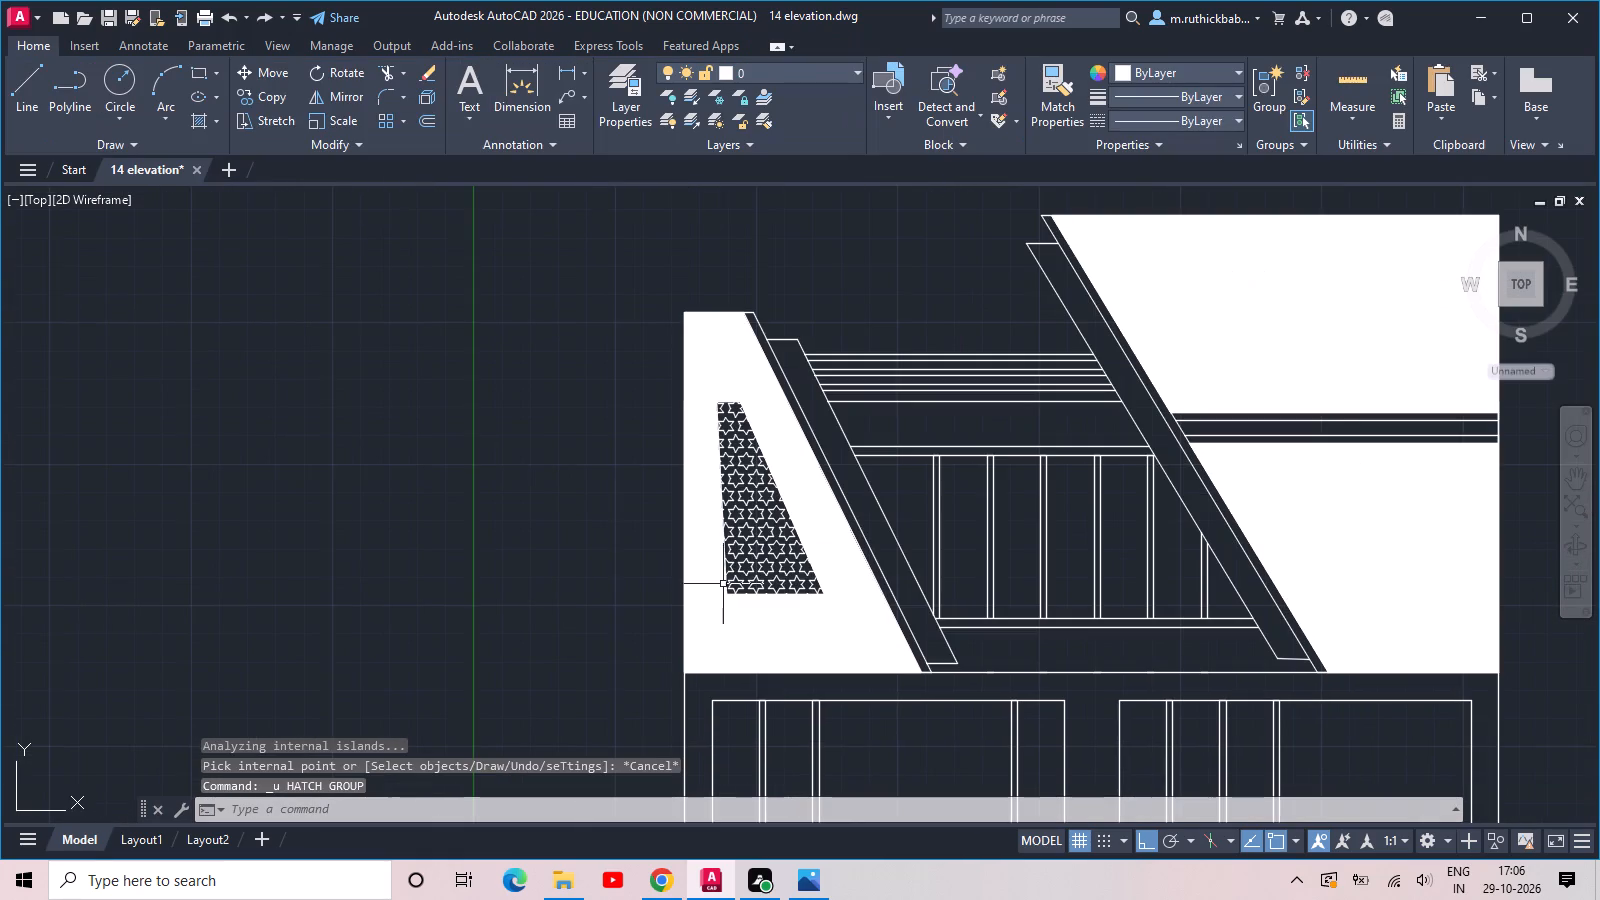
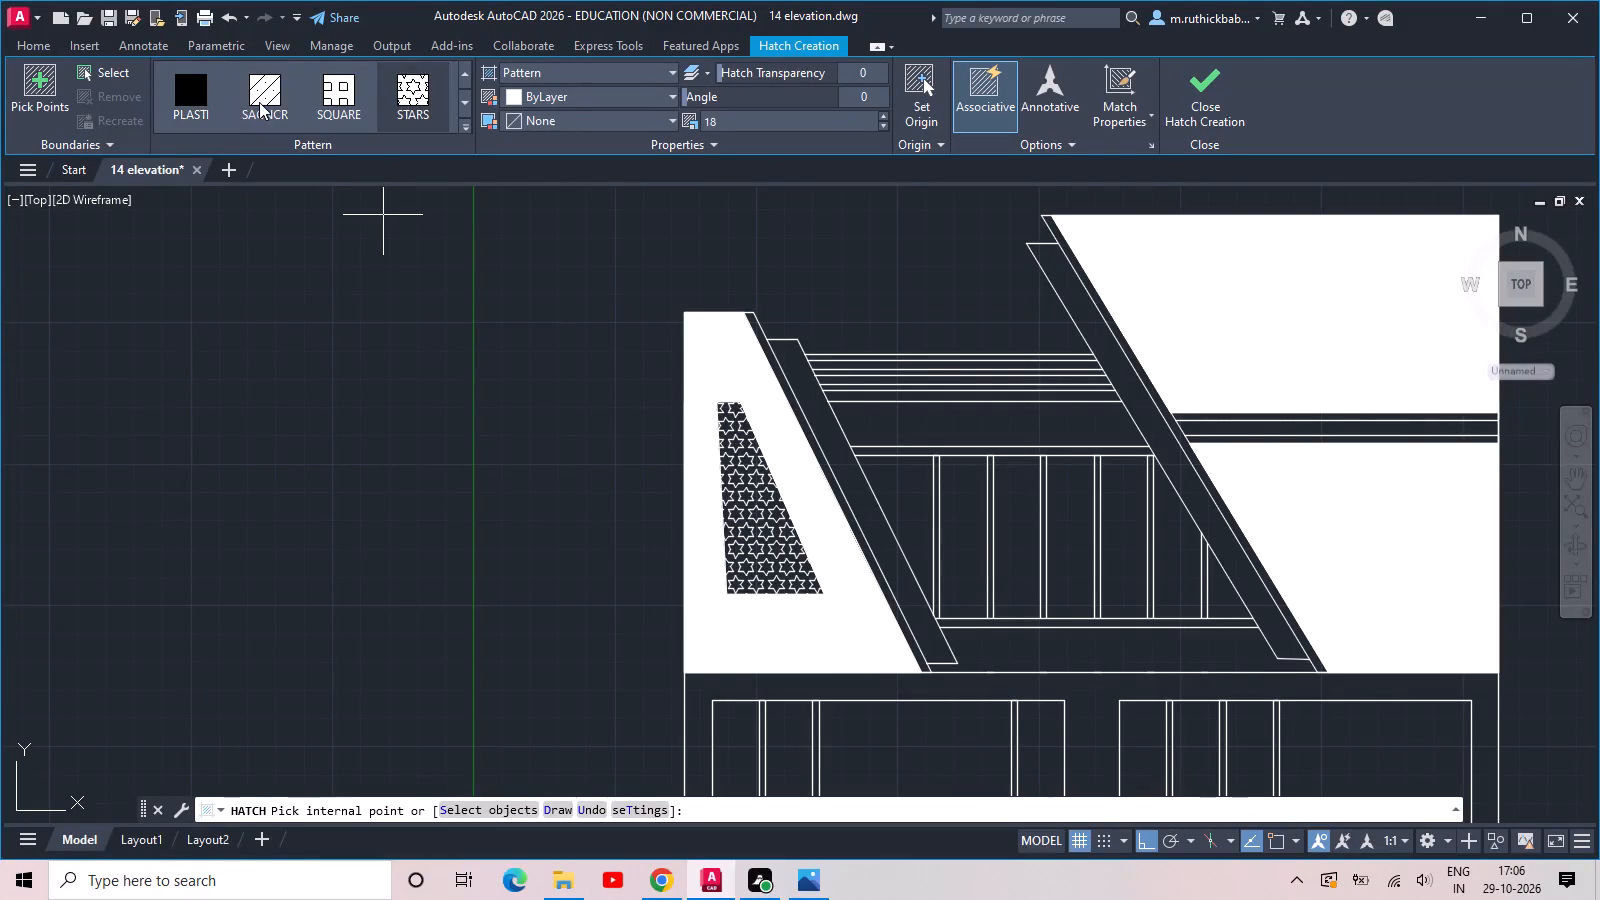
Fill the middle horizontal band across the upper storey's right wall with a SOLID hatch.
{"action": "scroll", "coordinate": [259, 102], "scroll_direction": "down", "scroll_amount": 1}
{"action": "scroll", "coordinate": [259, 102], "scroll_direction": "up", "scroll_amount": 18}
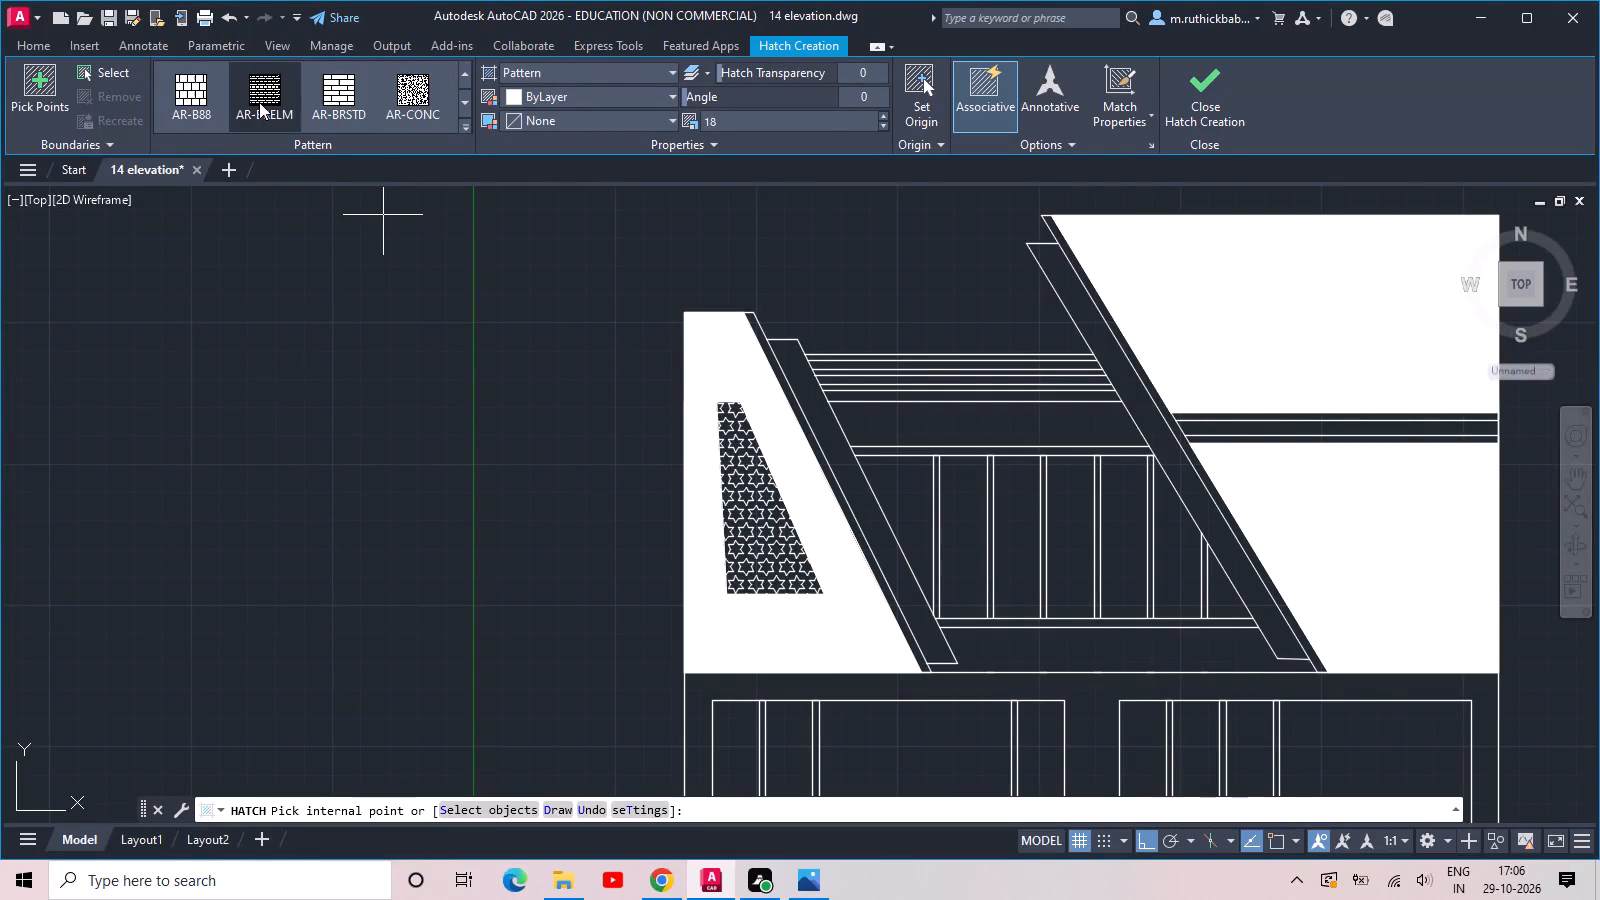
{"action": "scroll", "coordinate": [259, 102], "scroll_direction": "up", "scroll_amount": 6}
{"action": "left_click", "coordinate": [200, 97]}
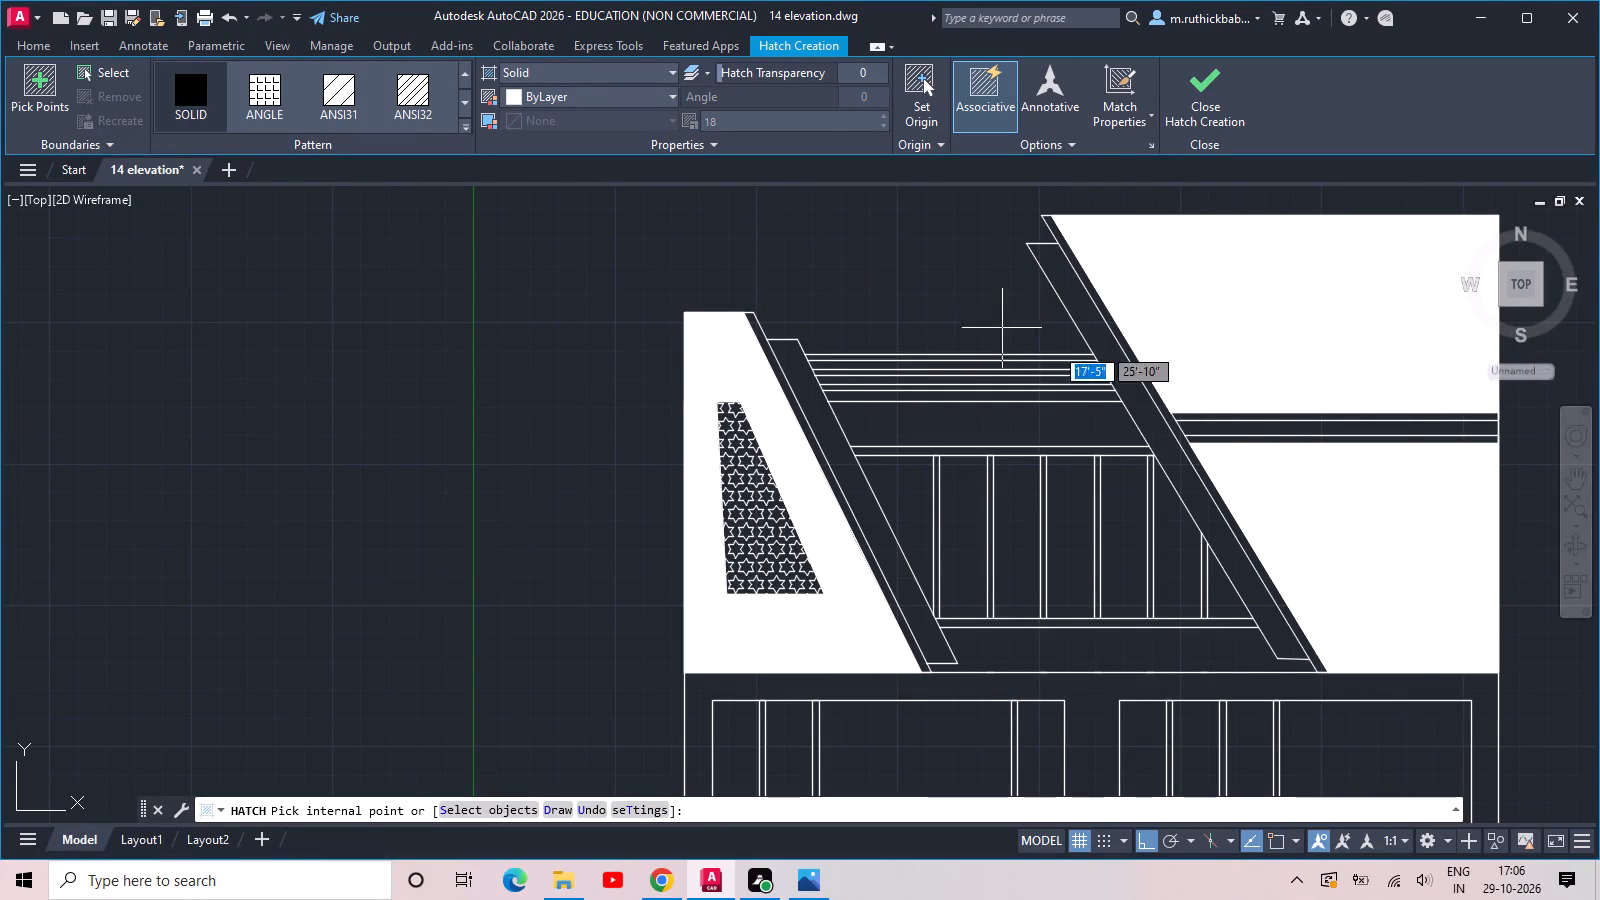
{"action": "scroll", "coordinate": [1221, 427], "scroll_direction": "up", "scroll_amount": 2}
{"action": "left_click", "coordinate": [1224, 420]}
{"action": "scroll", "coordinate": [828, 384], "scroll_direction": "down", "scroll_amount": 1}
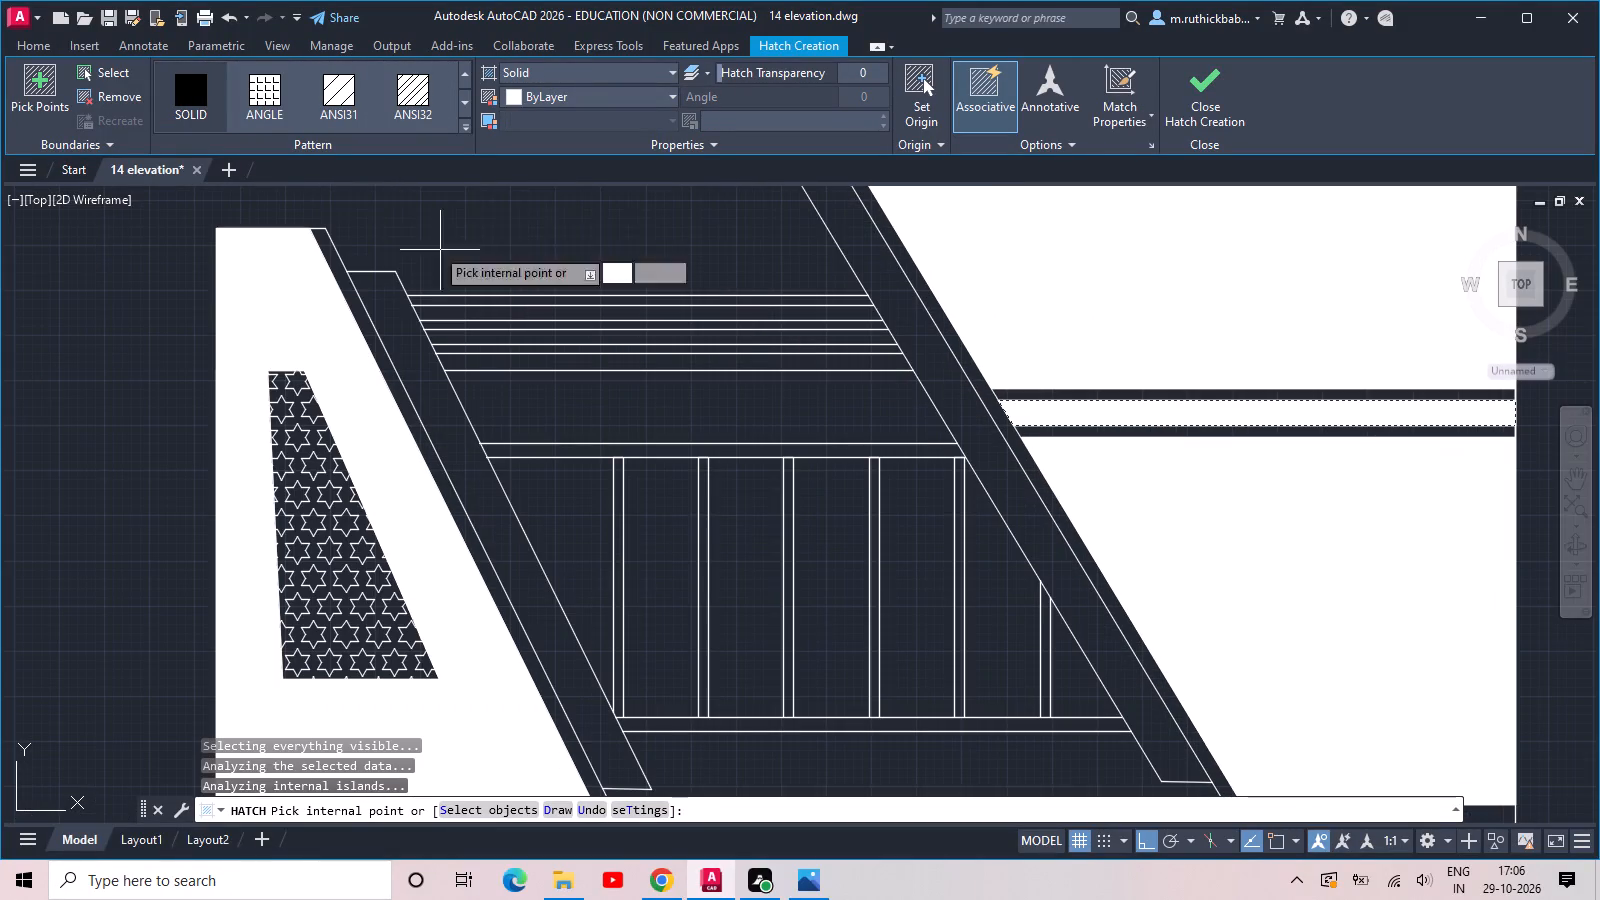
{"action": "scroll", "coordinate": [256, 110], "scroll_direction": "down", "scroll_amount": 1}
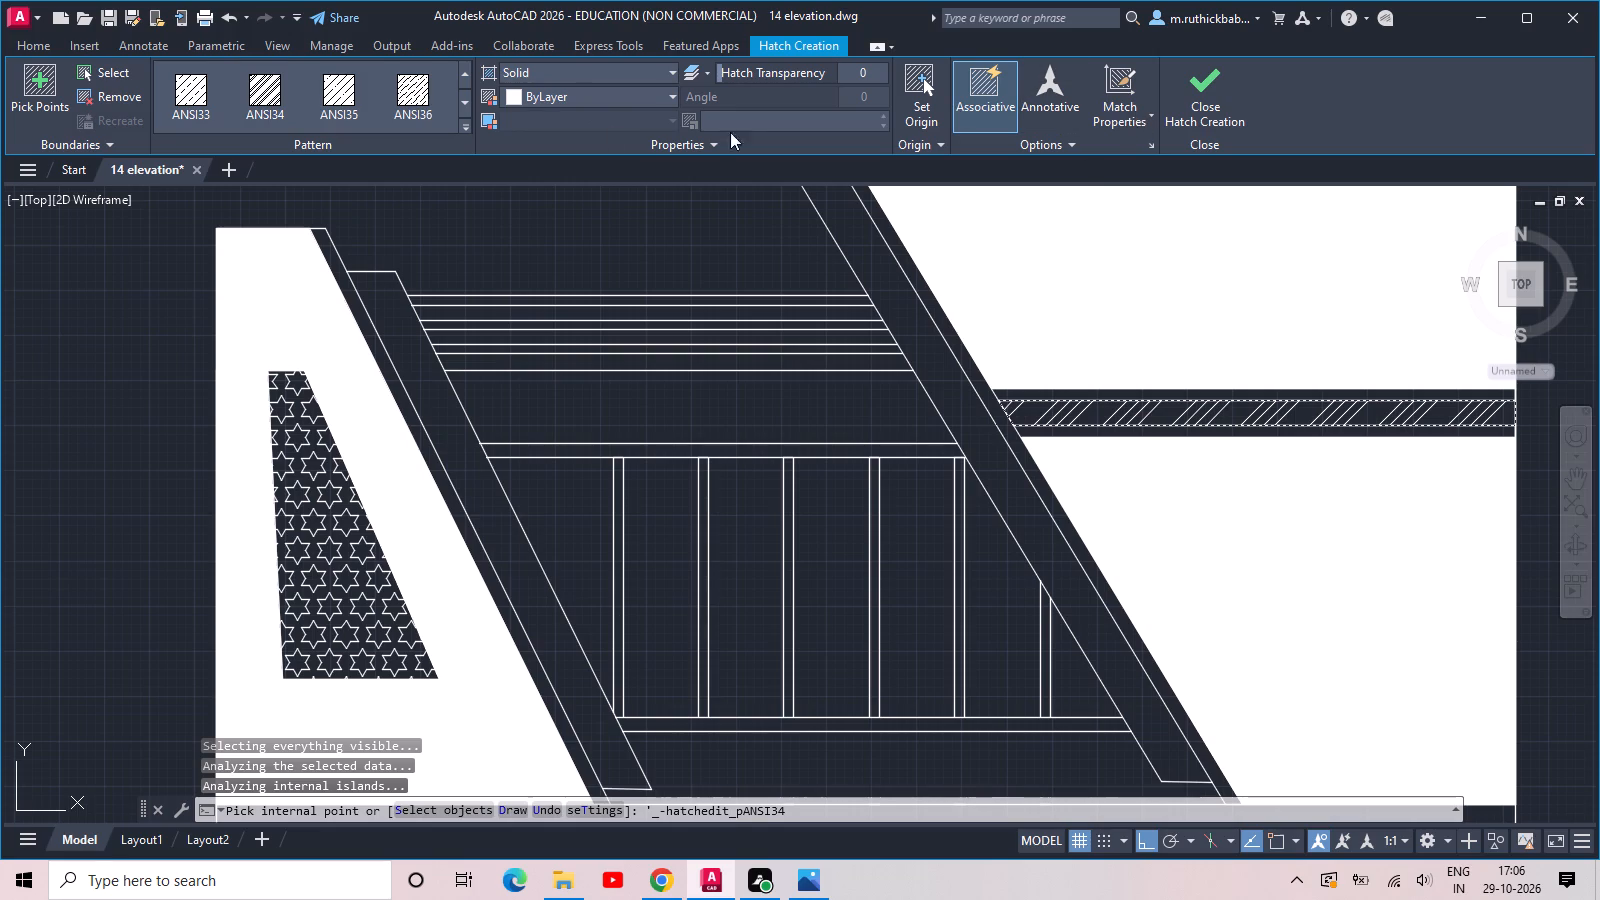
{"action": "scroll", "coordinate": [207, 97], "scroll_direction": "up", "scroll_amount": 3}
{"action": "left_click", "coordinate": [182, 100]}
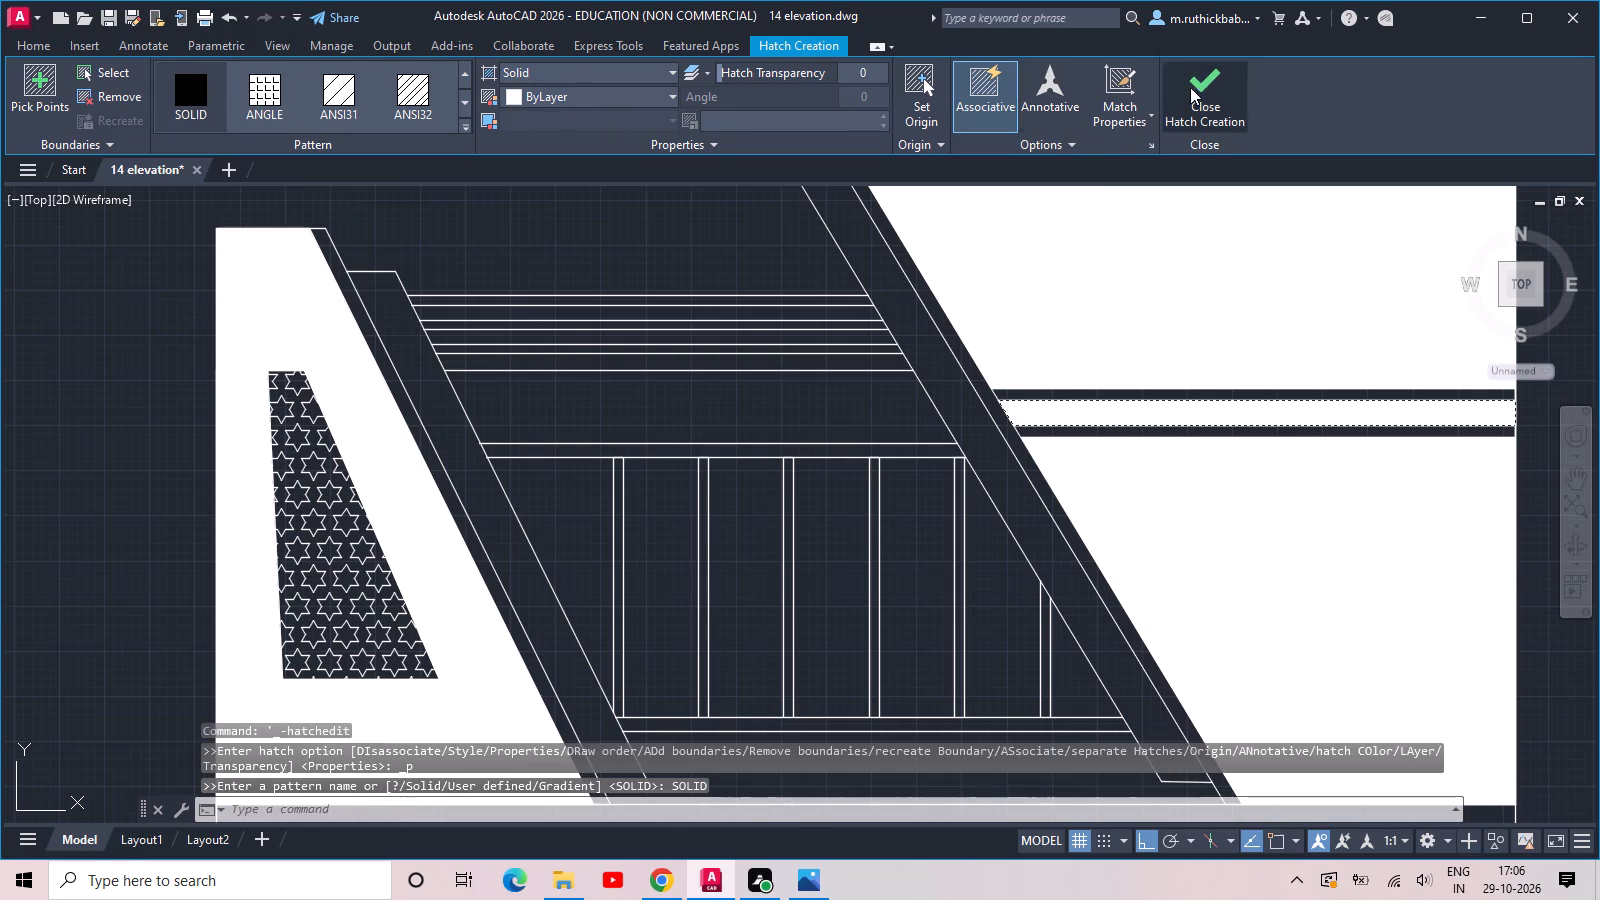
{"action": "left_click", "coordinate": [1198, 85]}
Hatch the slanted strip beside the upper storey's left wall with the AR-PARQ1 pattern.
{"action": "scroll", "coordinate": [1081, 100], "scroll_direction": "down", "scroll_amount": 2}
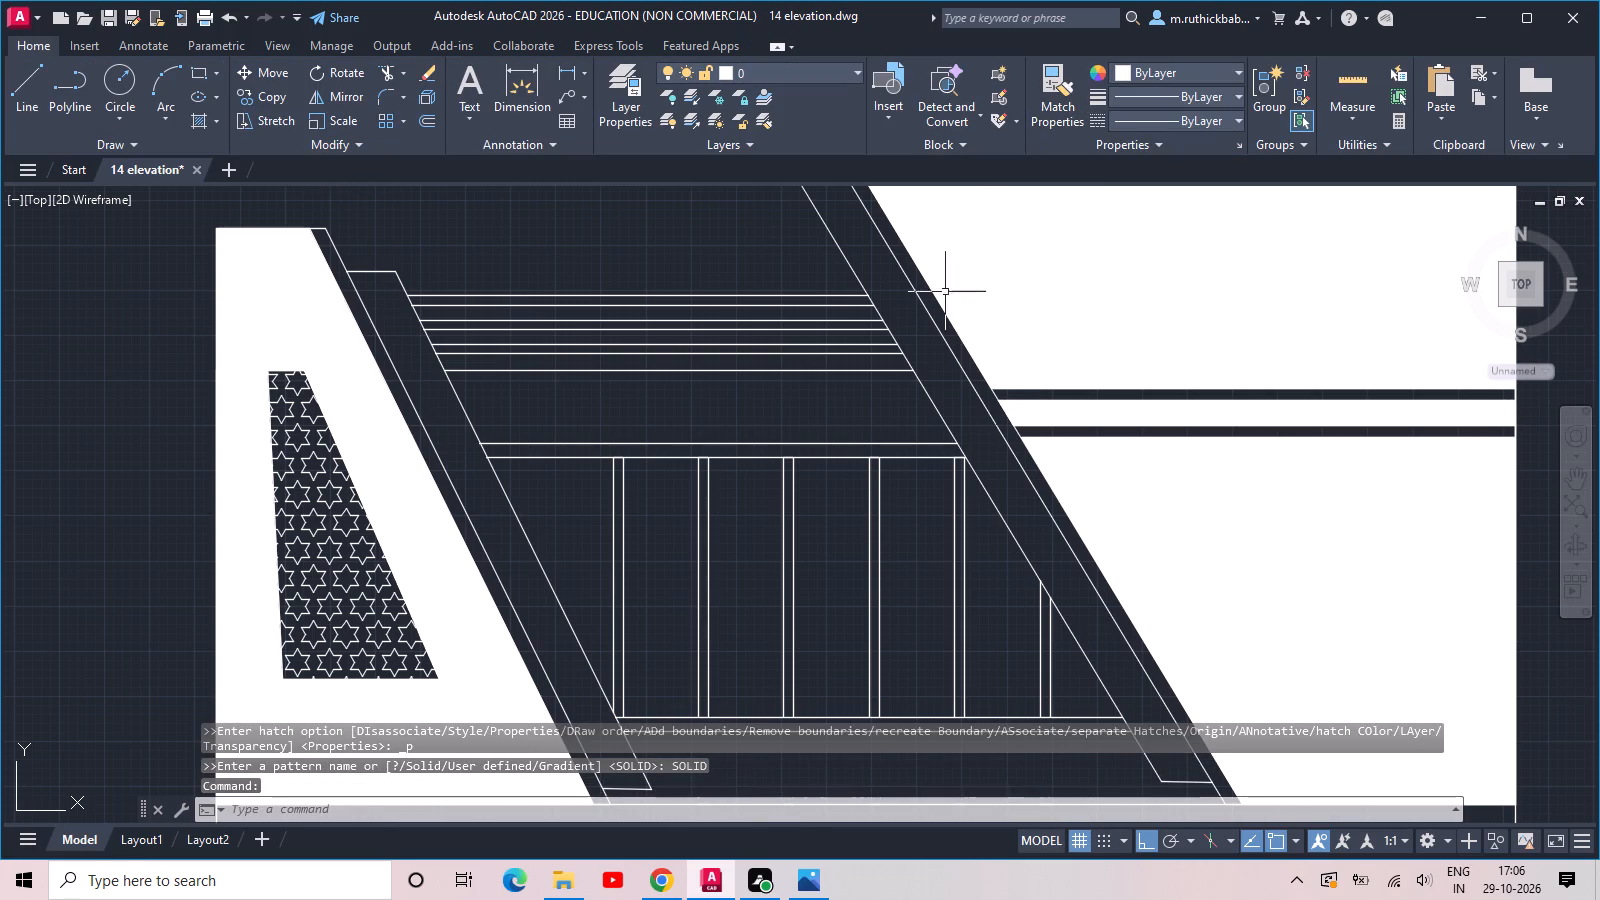
{"action": "middle_click_drag", "start_coordinate": [918, 306], "coordinate": [979, 306]}
{"action": "scroll", "coordinate": [946, 307], "scroll_direction": "down", "scroll_amount": 2}
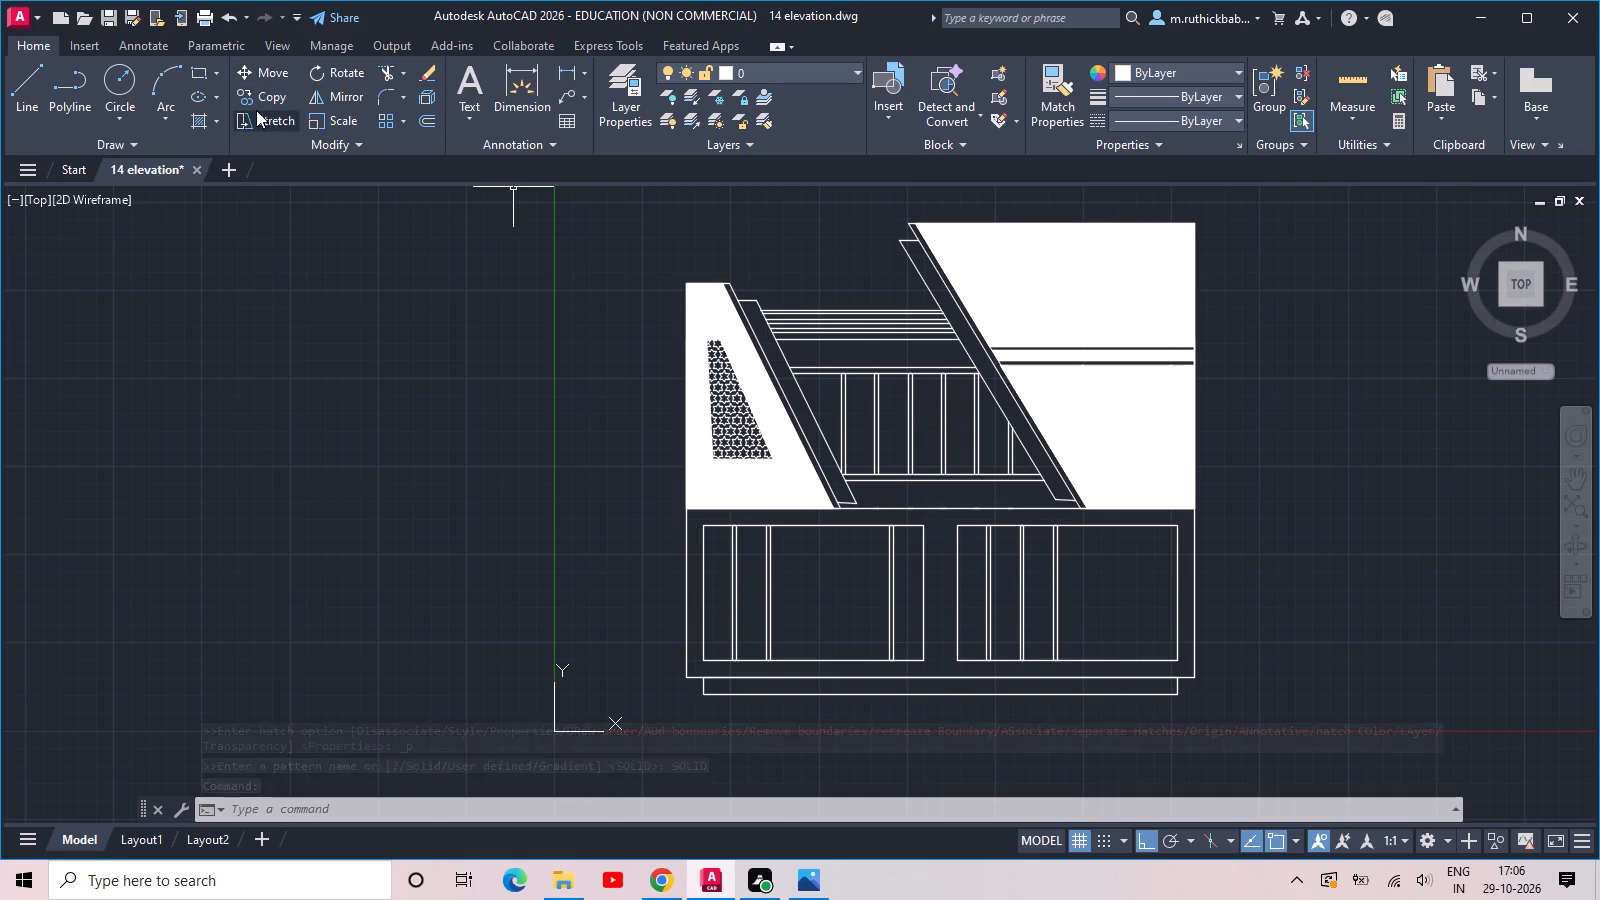
{"action": "scroll", "coordinate": [922, 508], "scroll_direction": "up", "scroll_amount": 2}
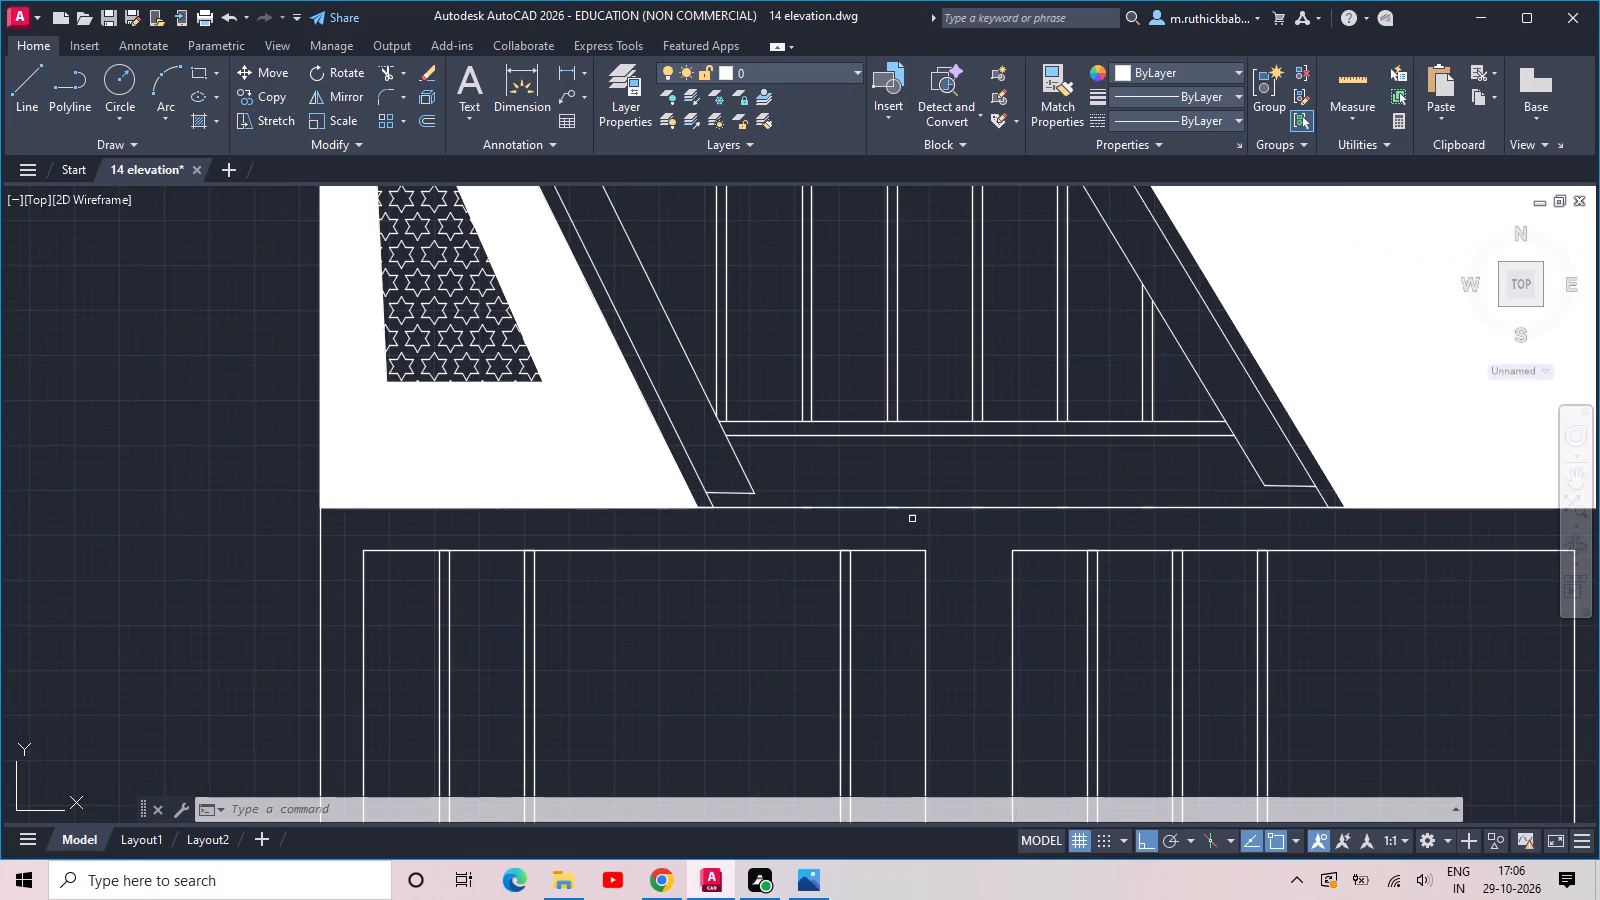
{"action": "scroll", "coordinate": [910, 519], "scroll_direction": "down", "scroll_amount": 1}
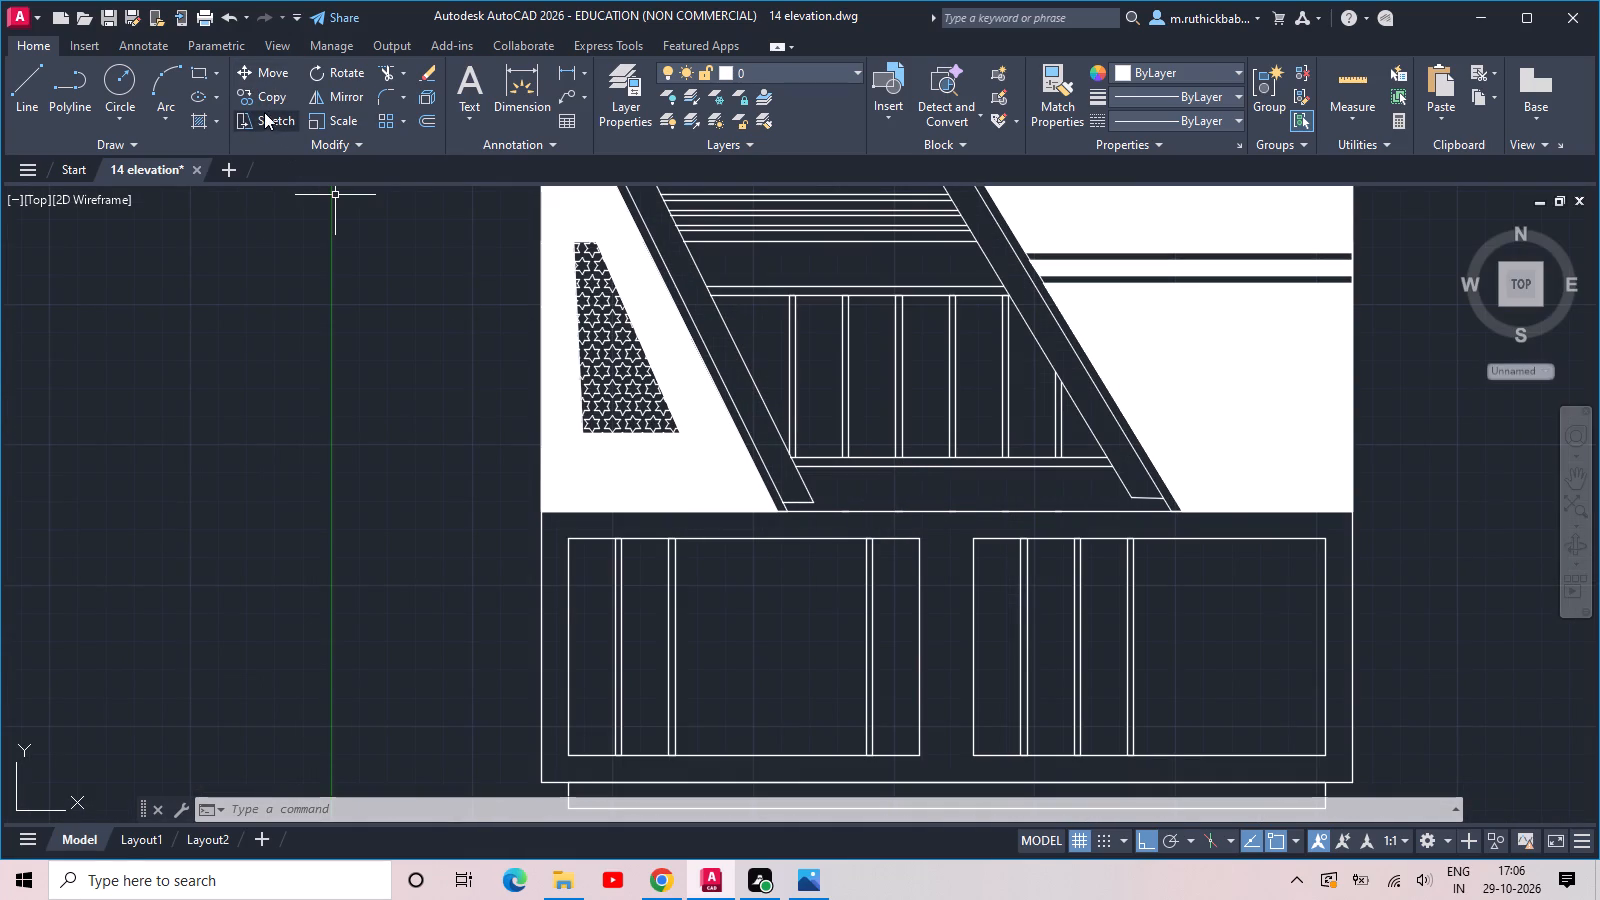
{"action": "left_click", "coordinate": [199, 118]}
{"action": "scroll", "coordinate": [295, 103], "scroll_direction": "down", "scroll_amount": 2}
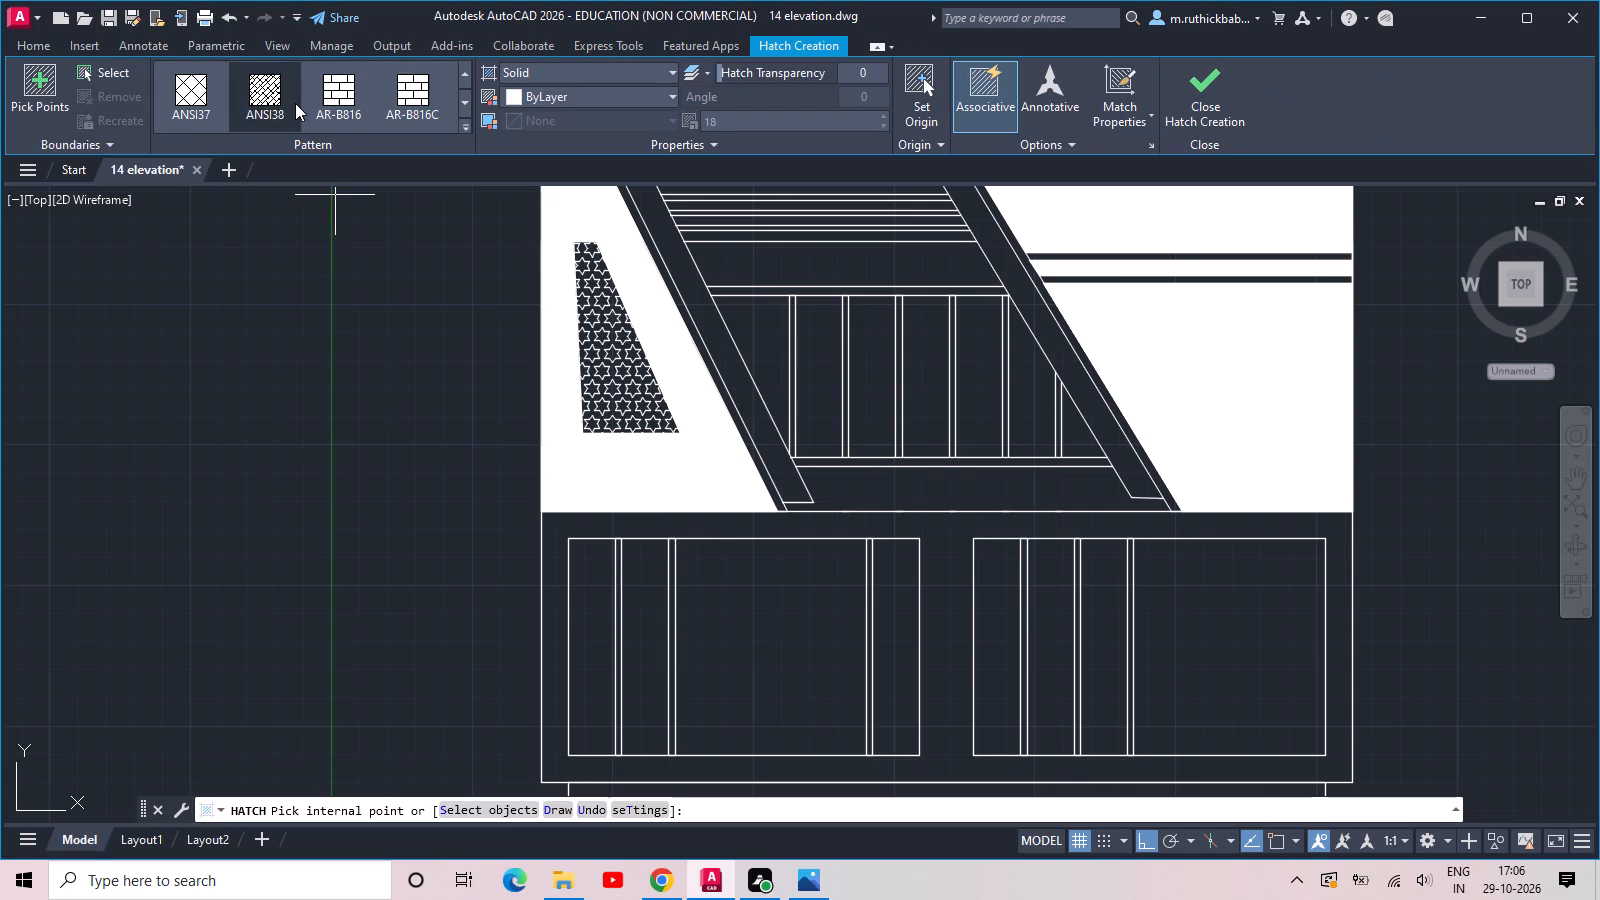
{"action": "scroll", "coordinate": [295, 103], "scroll_direction": "down", "scroll_amount": 2}
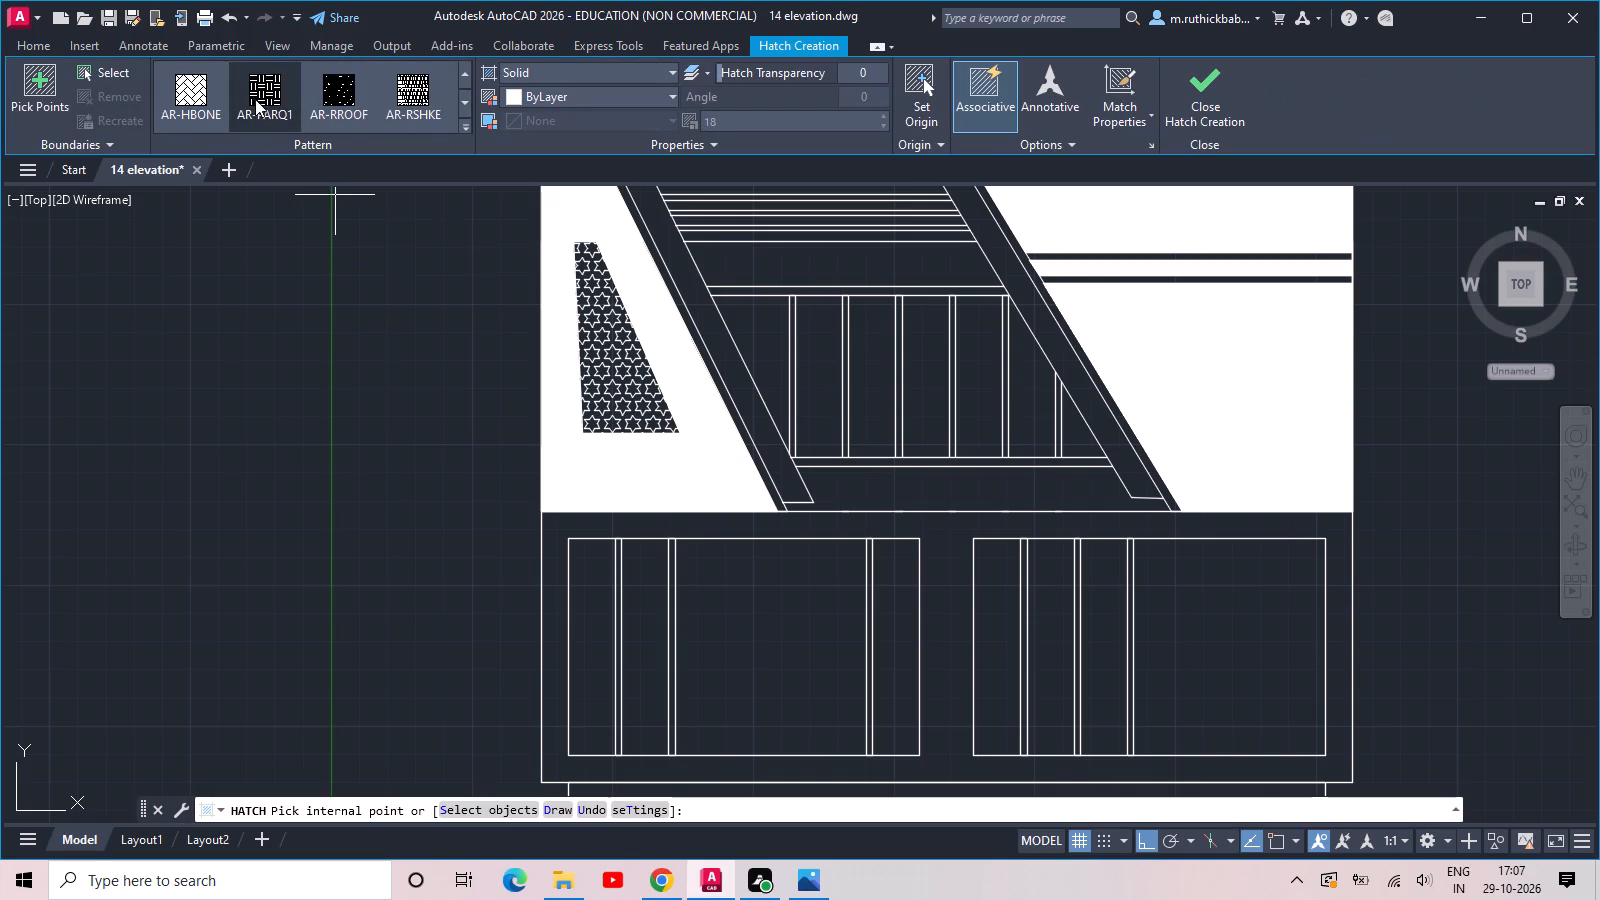
{"action": "left_click", "coordinate": [268, 94]}
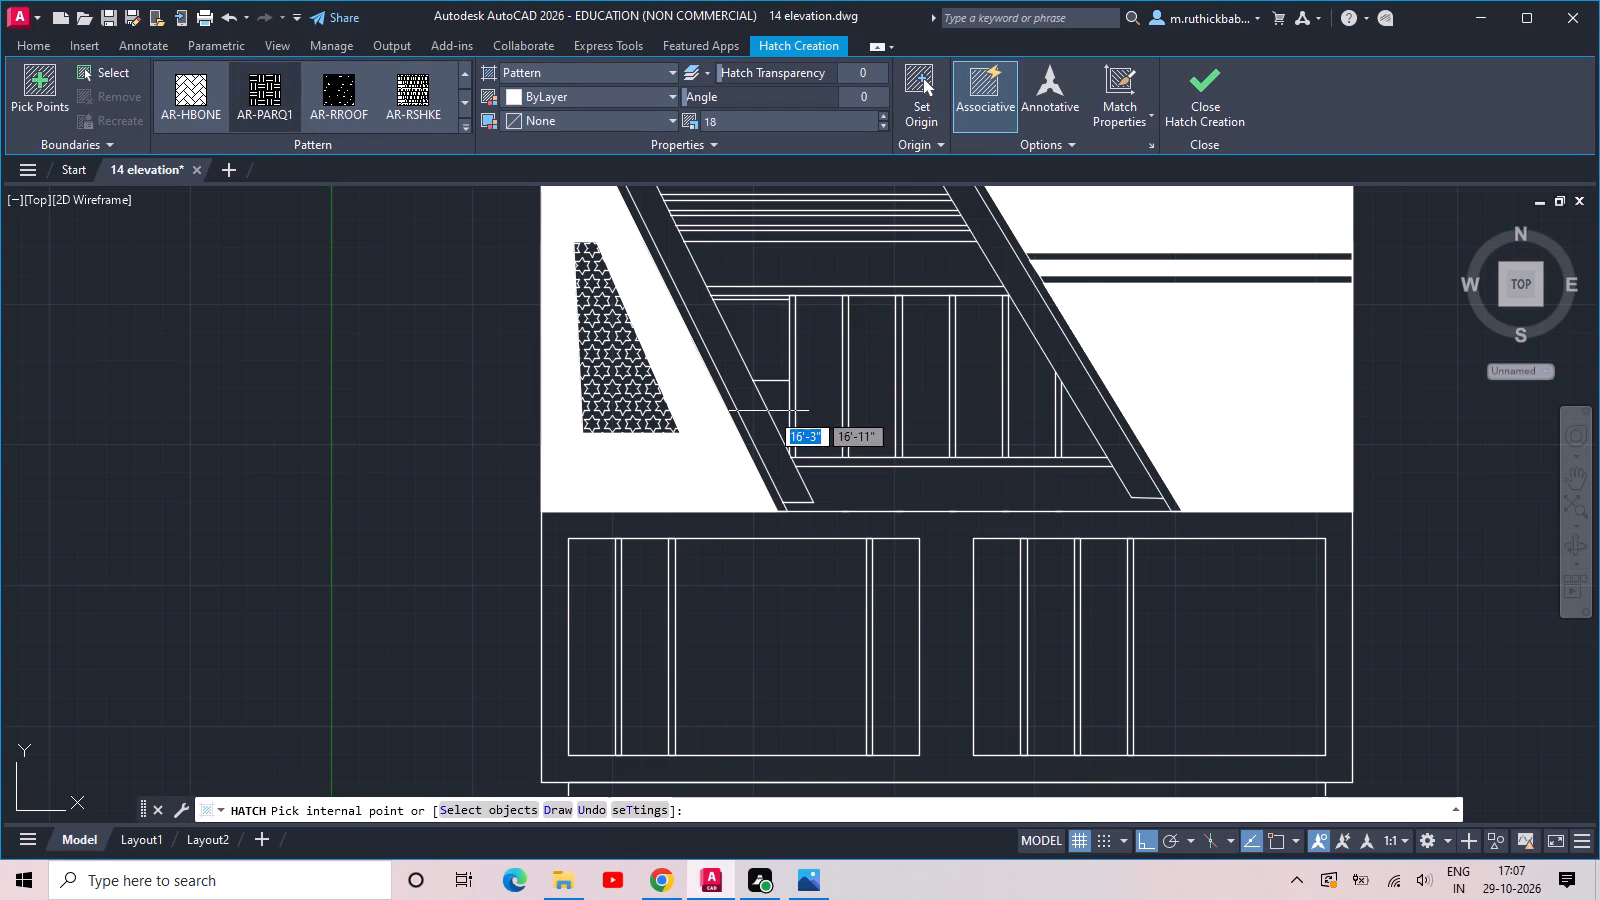
{"action": "left_click", "coordinate": [746, 407]}
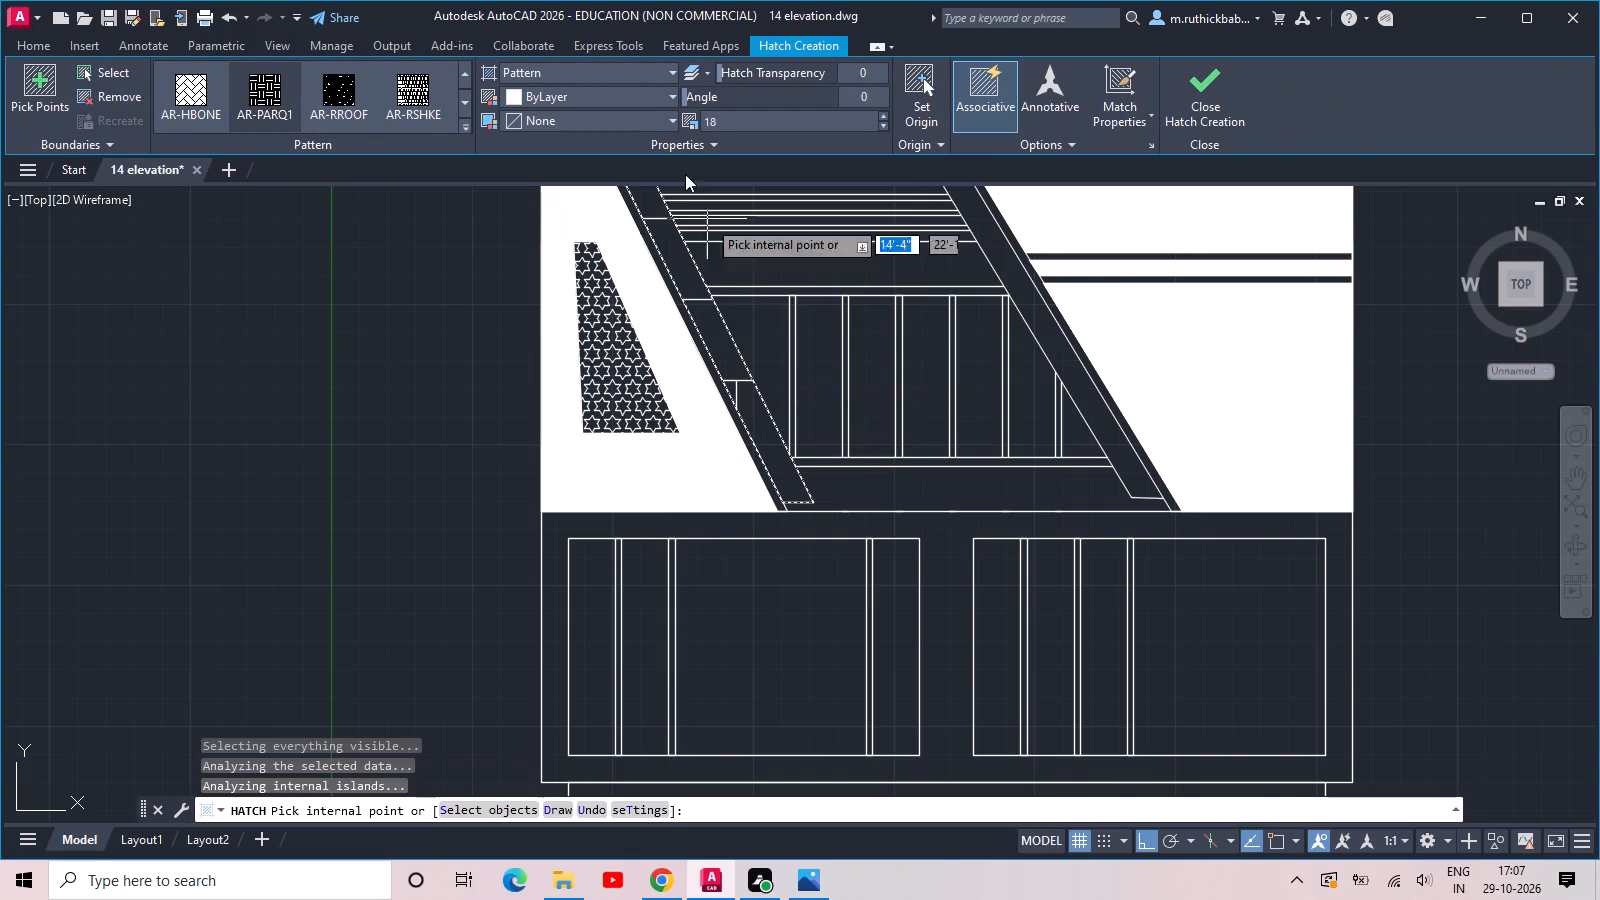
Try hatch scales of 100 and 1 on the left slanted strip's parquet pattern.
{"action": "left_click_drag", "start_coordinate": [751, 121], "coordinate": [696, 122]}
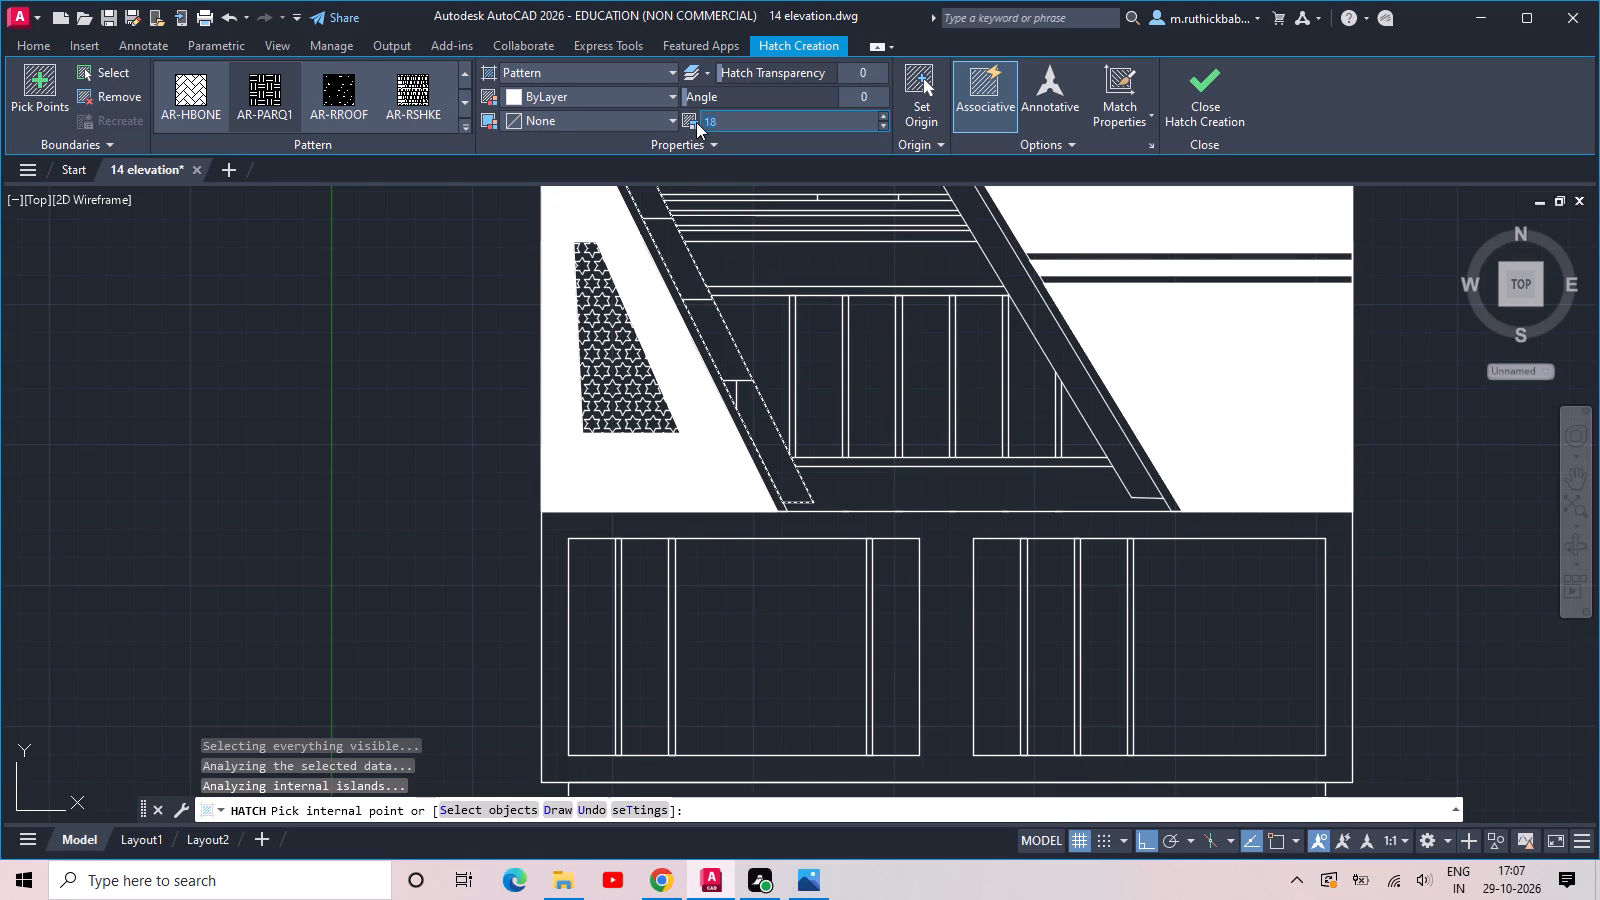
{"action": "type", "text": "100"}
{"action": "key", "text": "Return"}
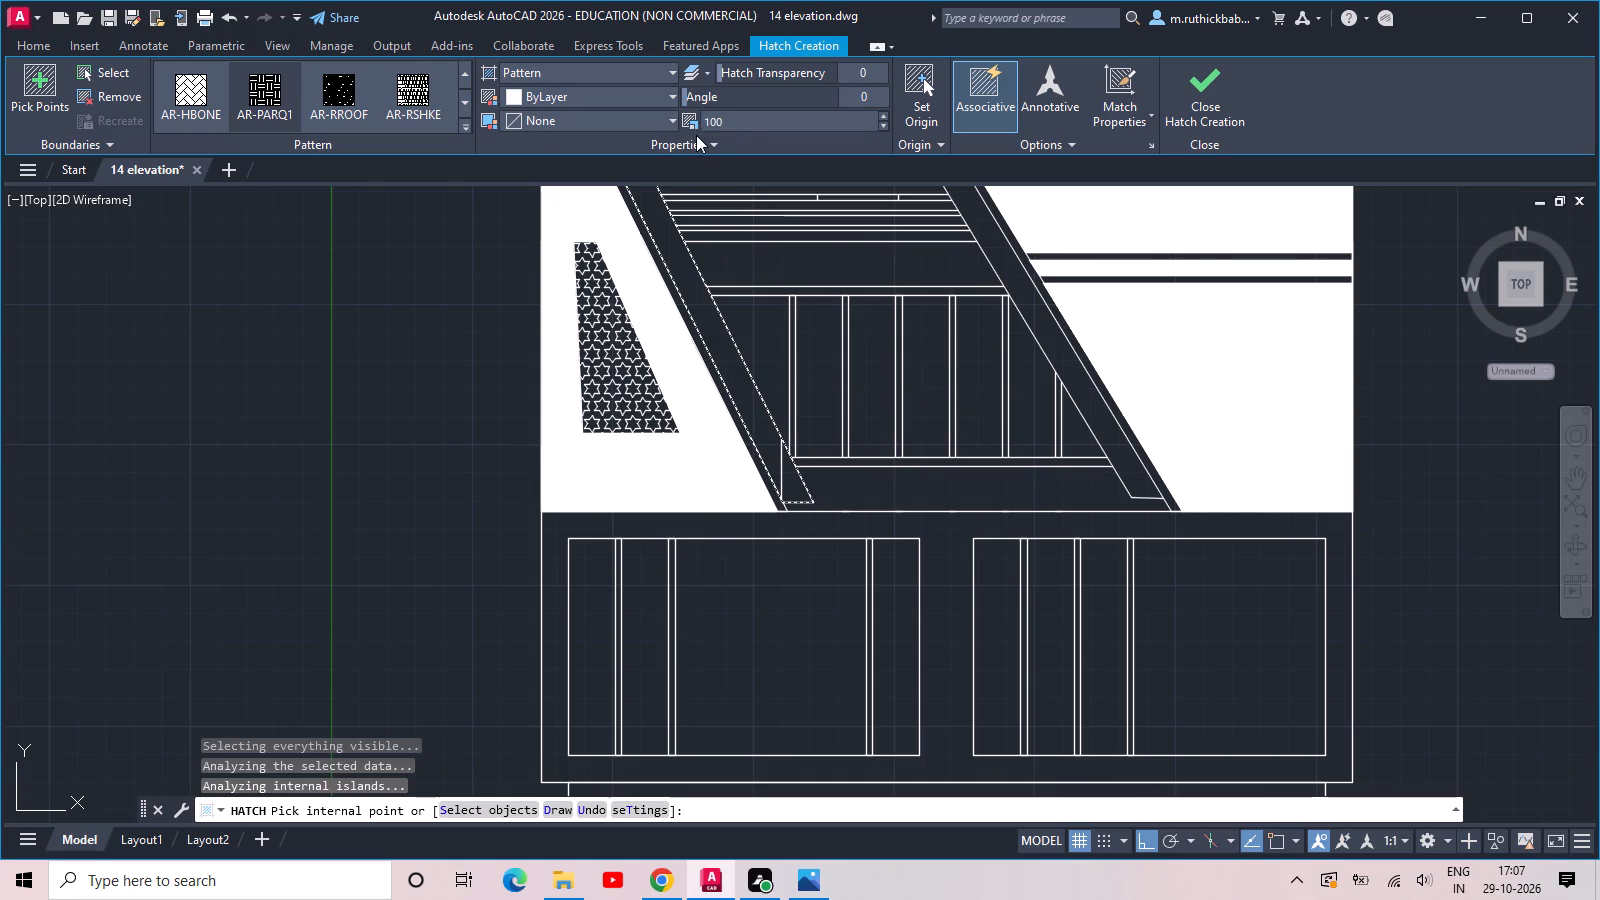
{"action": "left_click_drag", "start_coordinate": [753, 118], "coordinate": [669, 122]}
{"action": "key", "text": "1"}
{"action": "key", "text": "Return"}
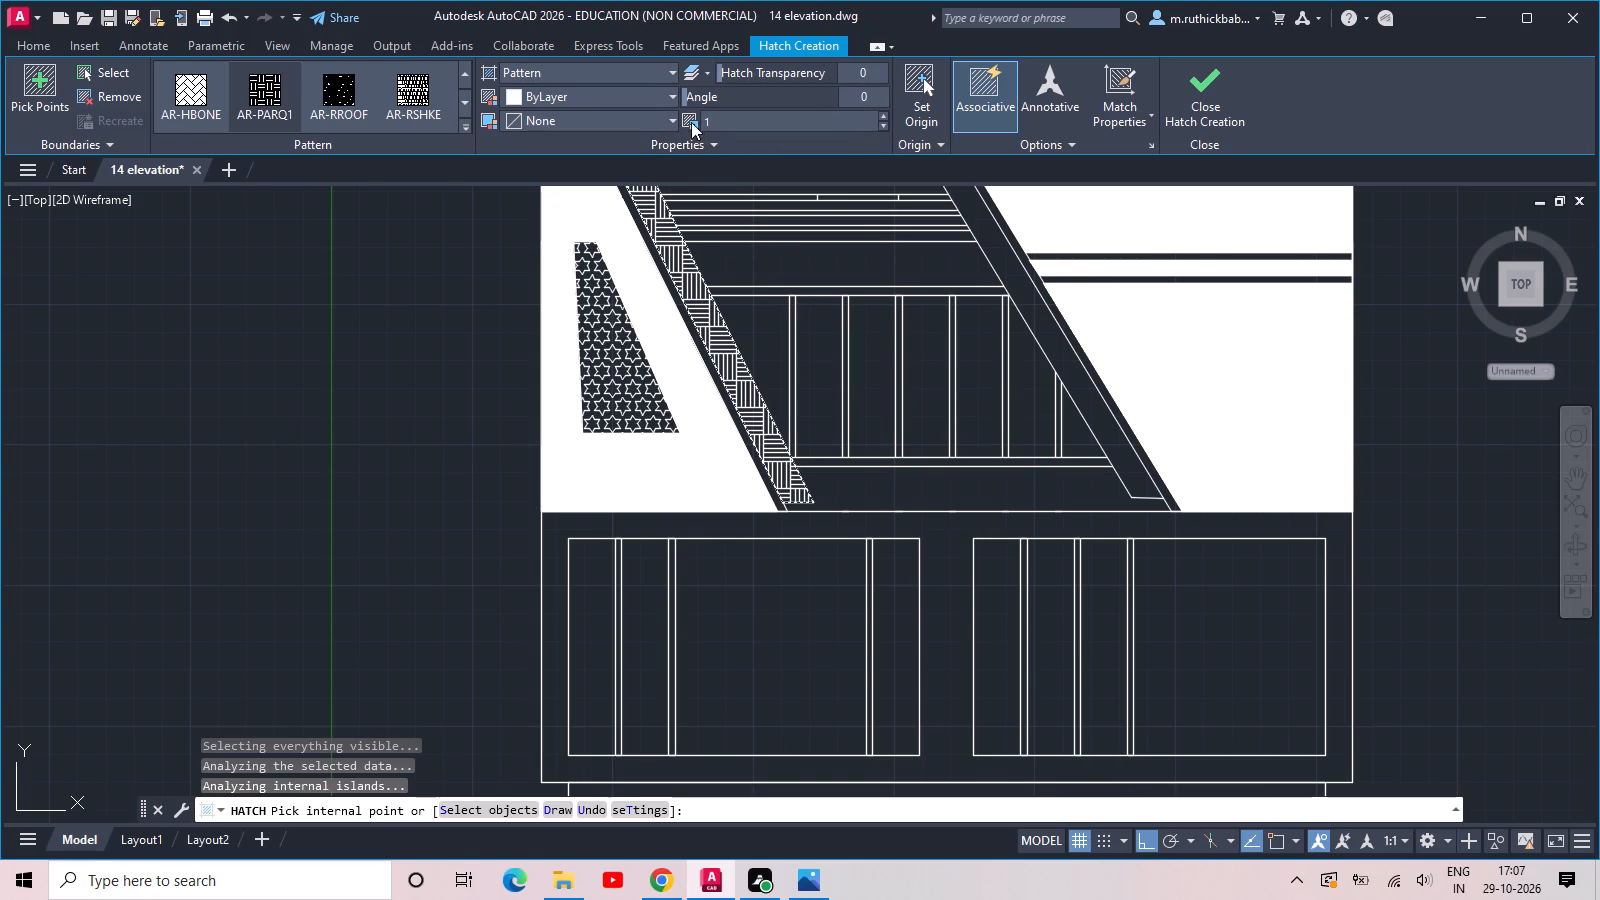
Set the left slanted strip's parquet hatch scale to 2.
{"action": "left_click_drag", "start_coordinate": [718, 118], "coordinate": [694, 122]}
{"action": "key", "text": "2"}
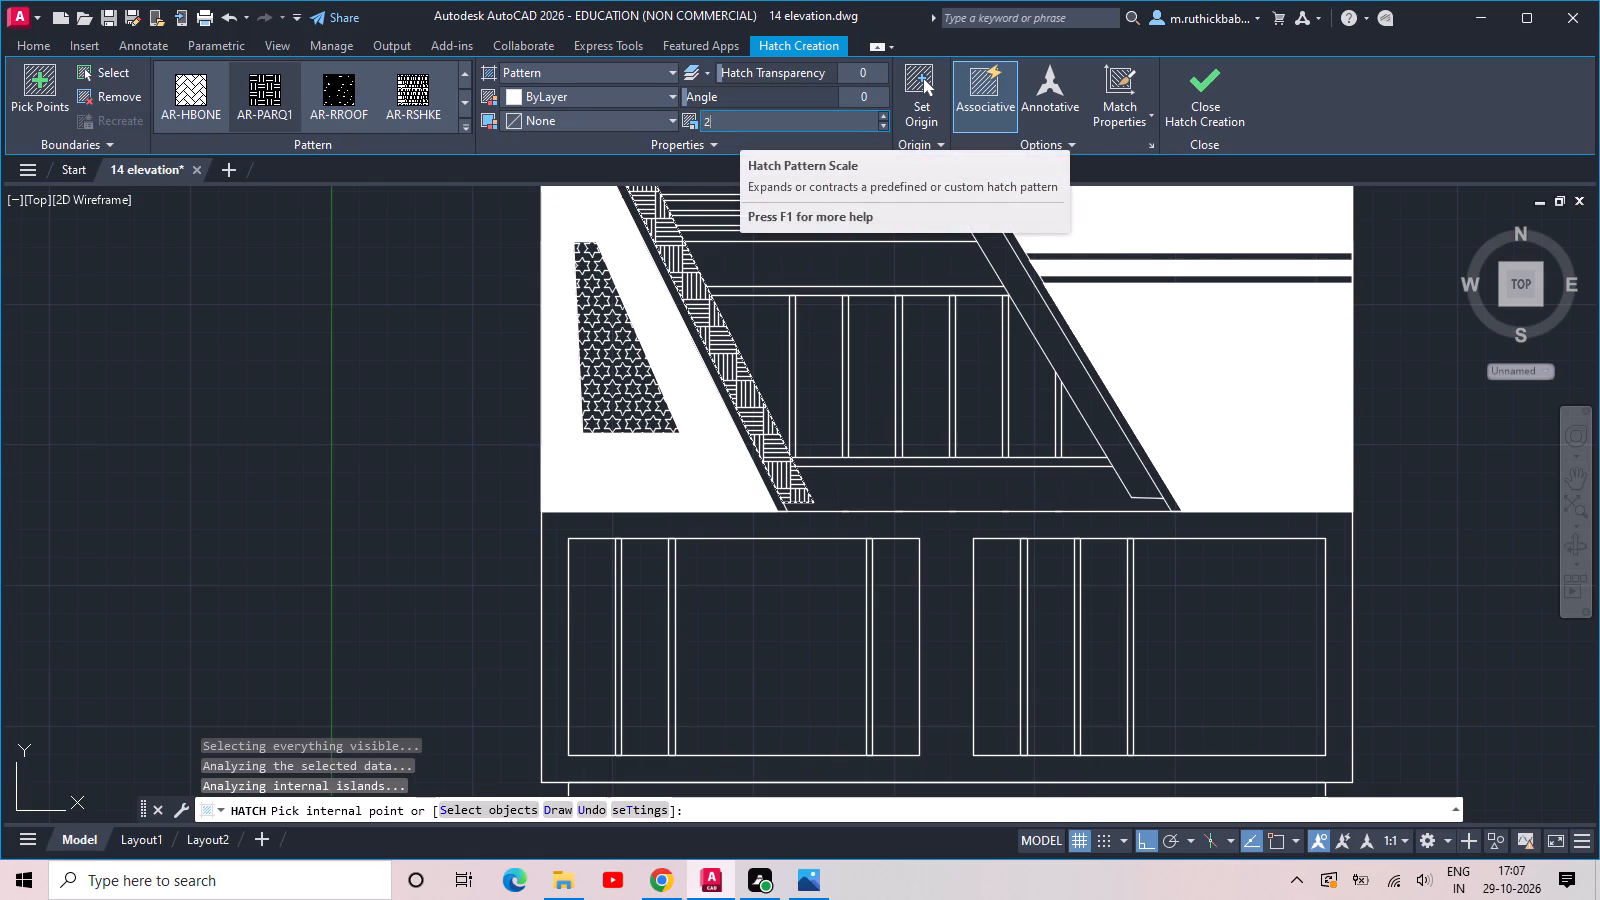
{"action": "scroll", "coordinate": [753, 124], "scroll_direction": "up", "scroll_amount": 5}
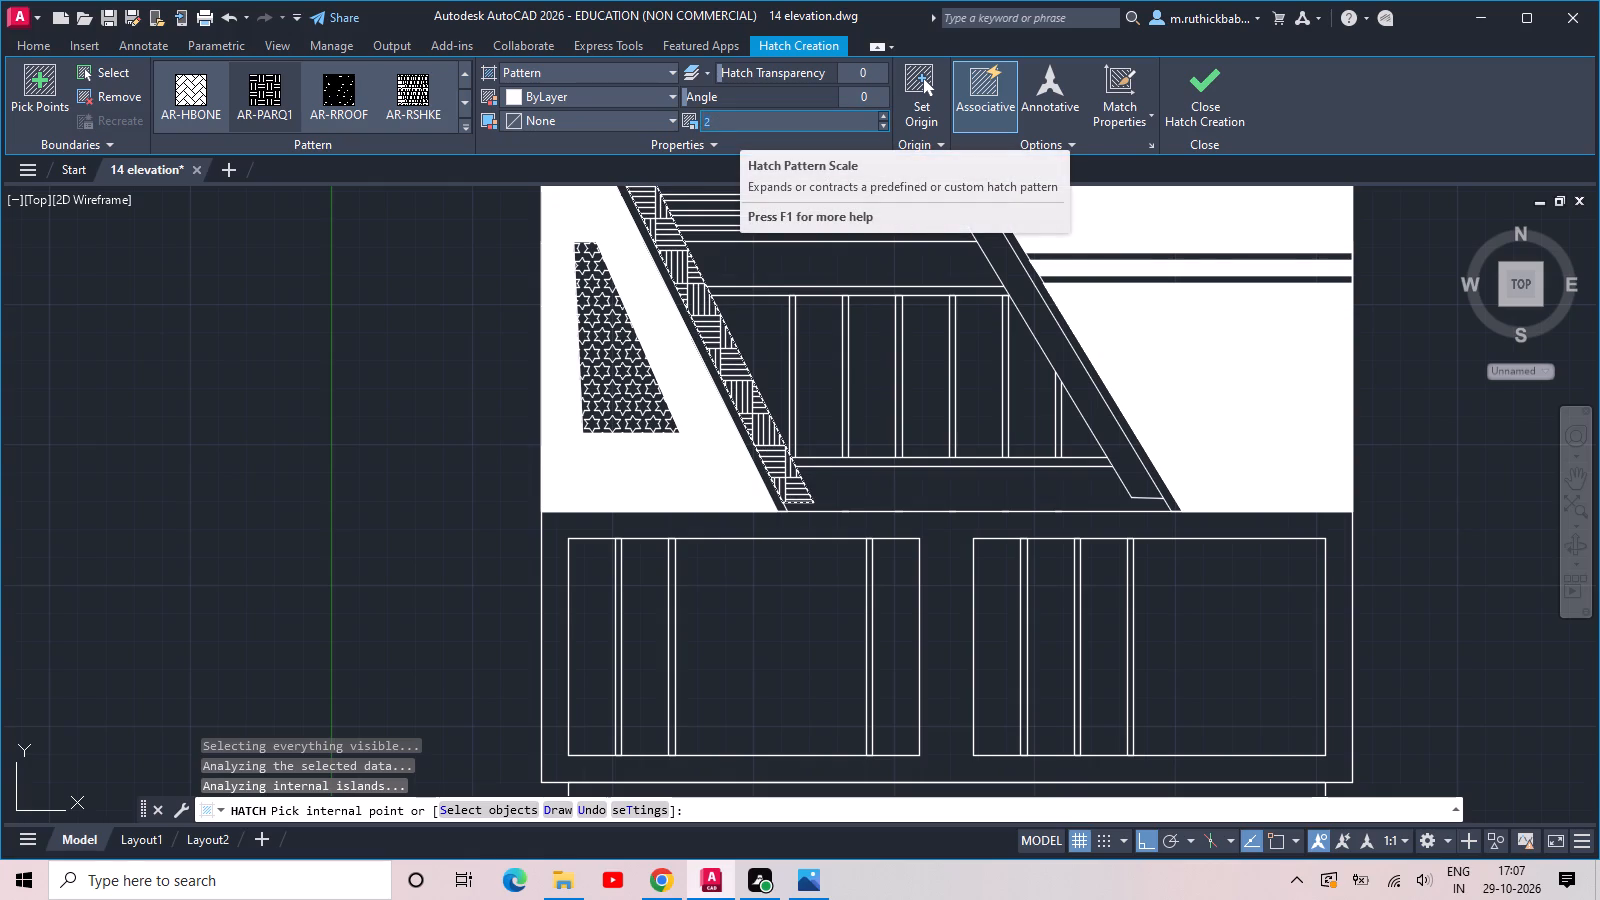
{"action": "scroll", "coordinate": [753, 124], "scroll_direction": "up", "scroll_amount": 10}
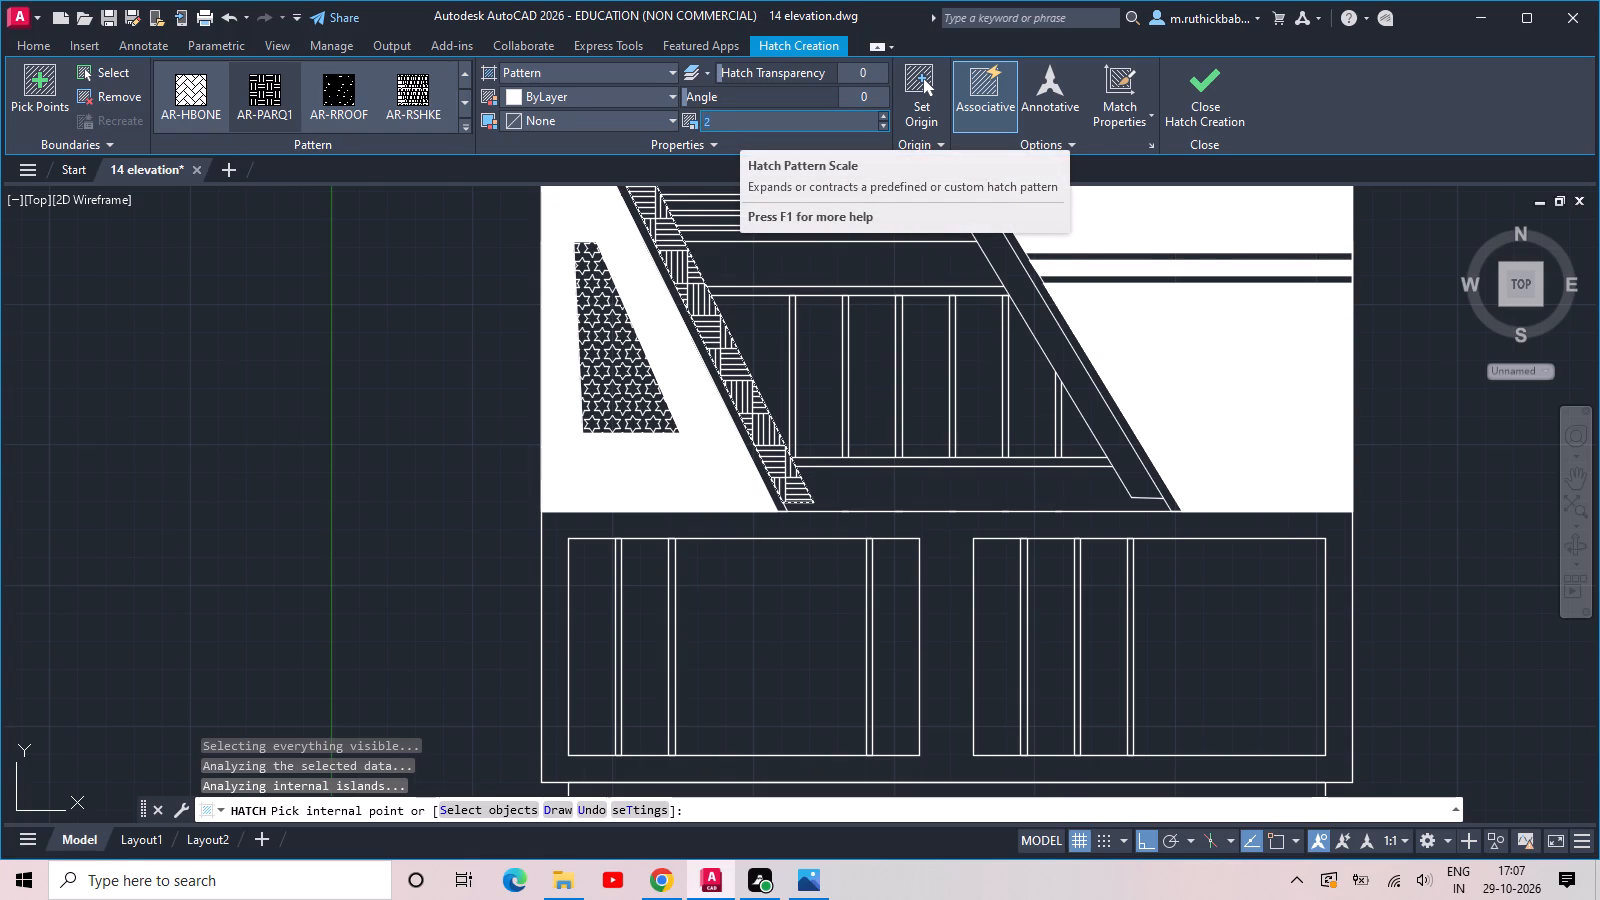
{"action": "scroll", "coordinate": [753, 124], "scroll_direction": "up", "scroll_amount": 5}
{"action": "left_click", "coordinate": [753, 124]}
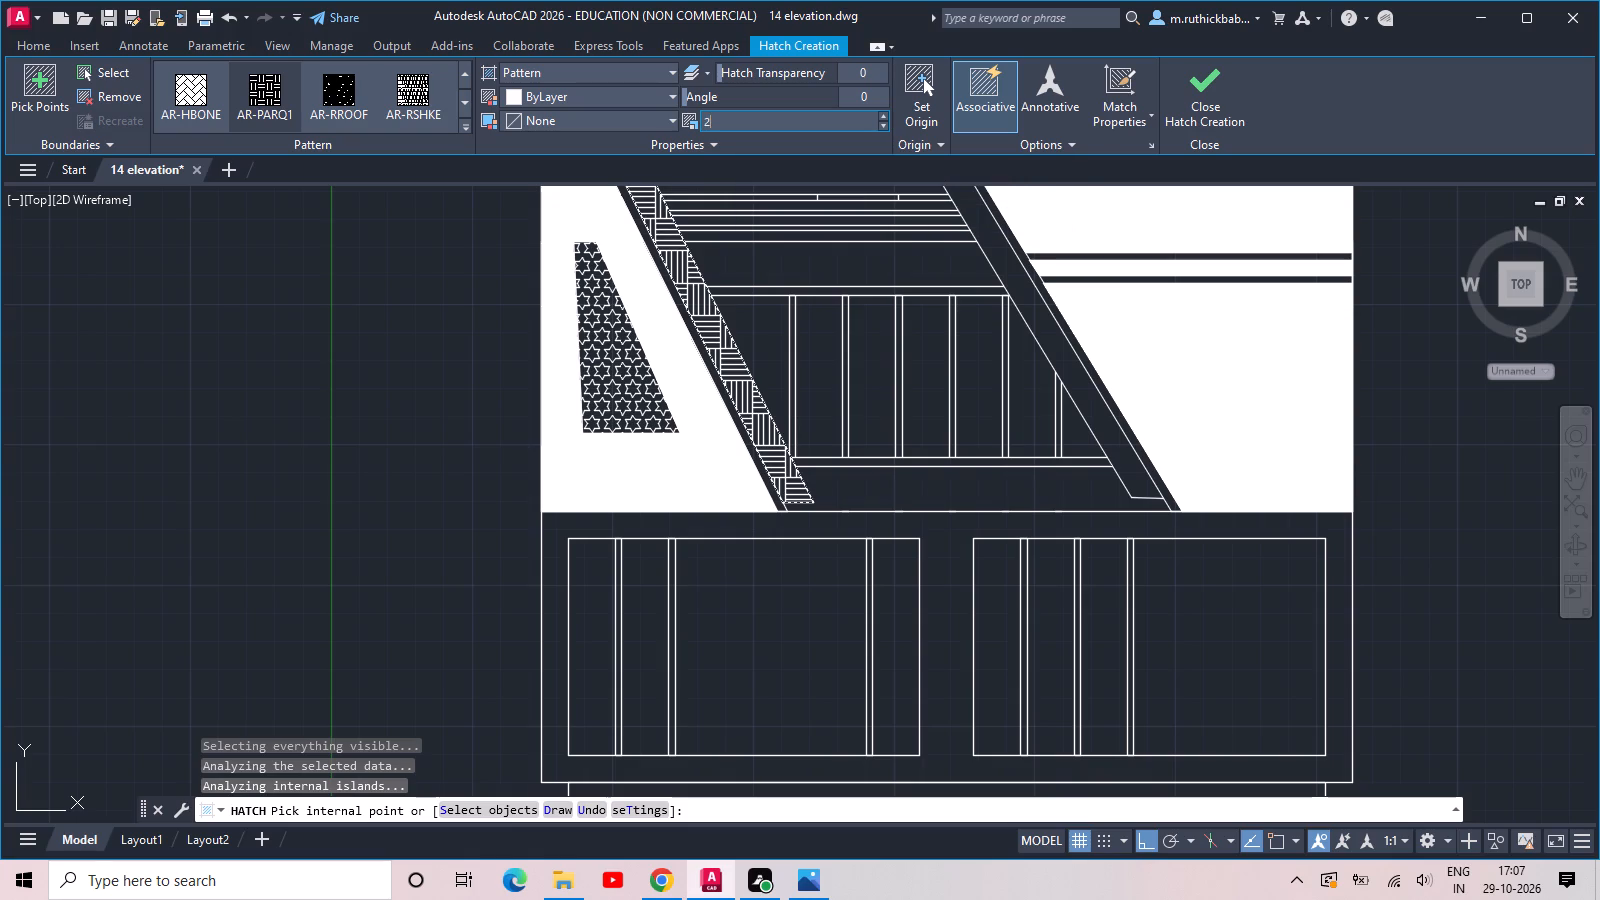
{"action": "scroll", "coordinate": [751, 122], "scroll_direction": "up", "scroll_amount": 9}
{"action": "scroll", "coordinate": [751, 122], "scroll_direction": "down", "scroll_amount": 3}
{"action": "scroll", "coordinate": [751, 122], "scroll_direction": "up", "scroll_amount": 9}
{"action": "key", "text": "Return"}
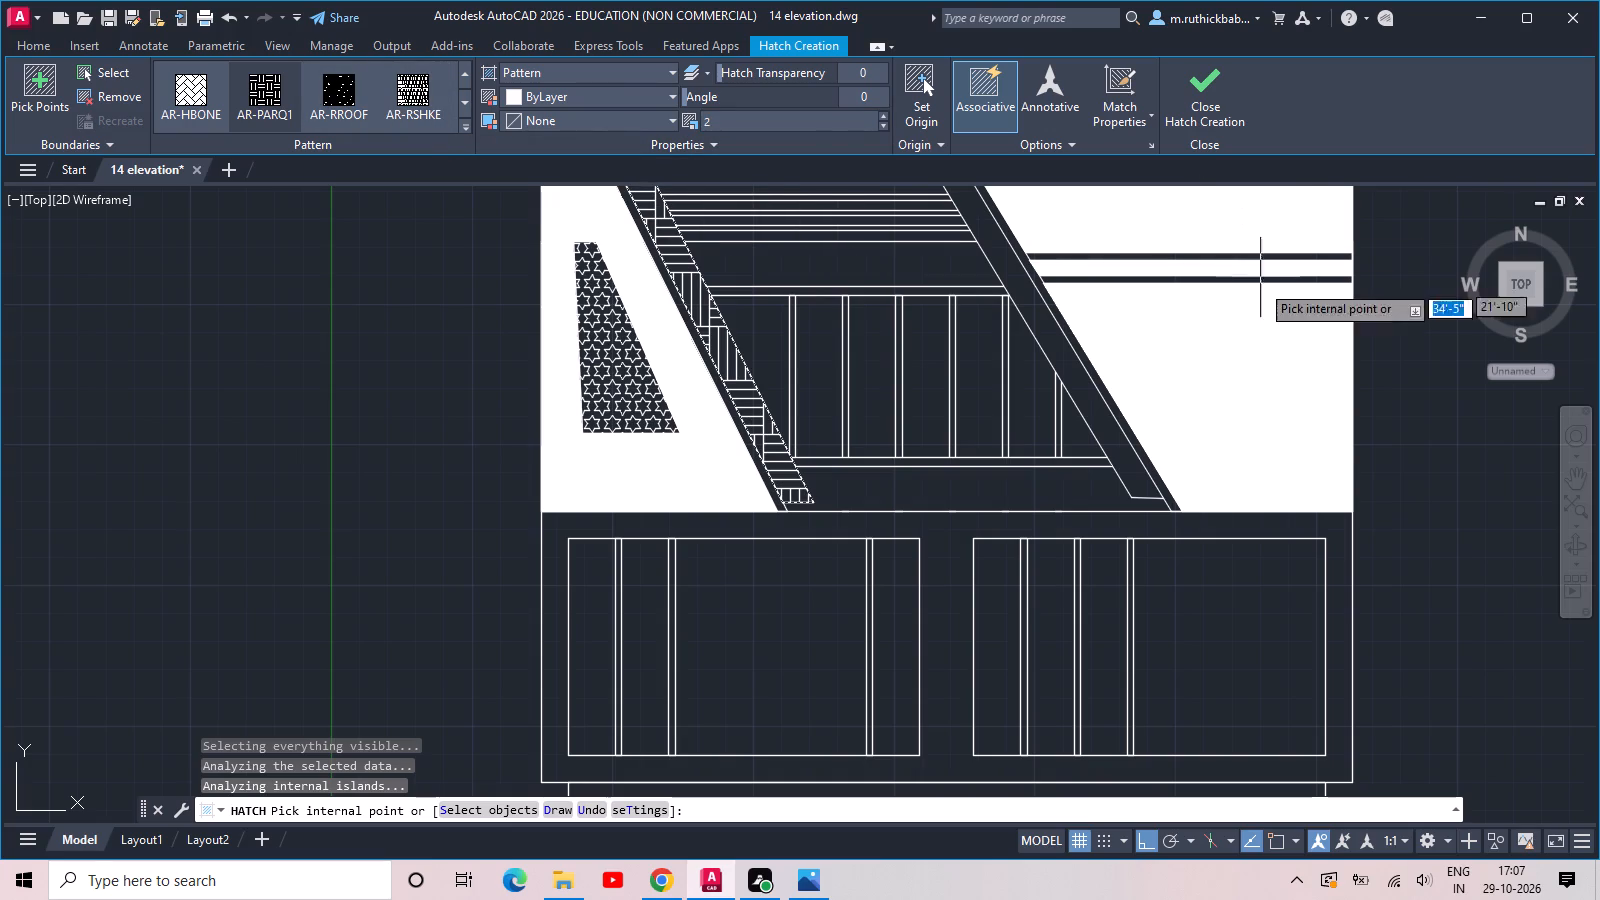
Add the right slanted strip to the AR-PARQ1 hatch at scale 2 and finish the hatch.
{"action": "left_click", "coordinate": [1045, 326]}
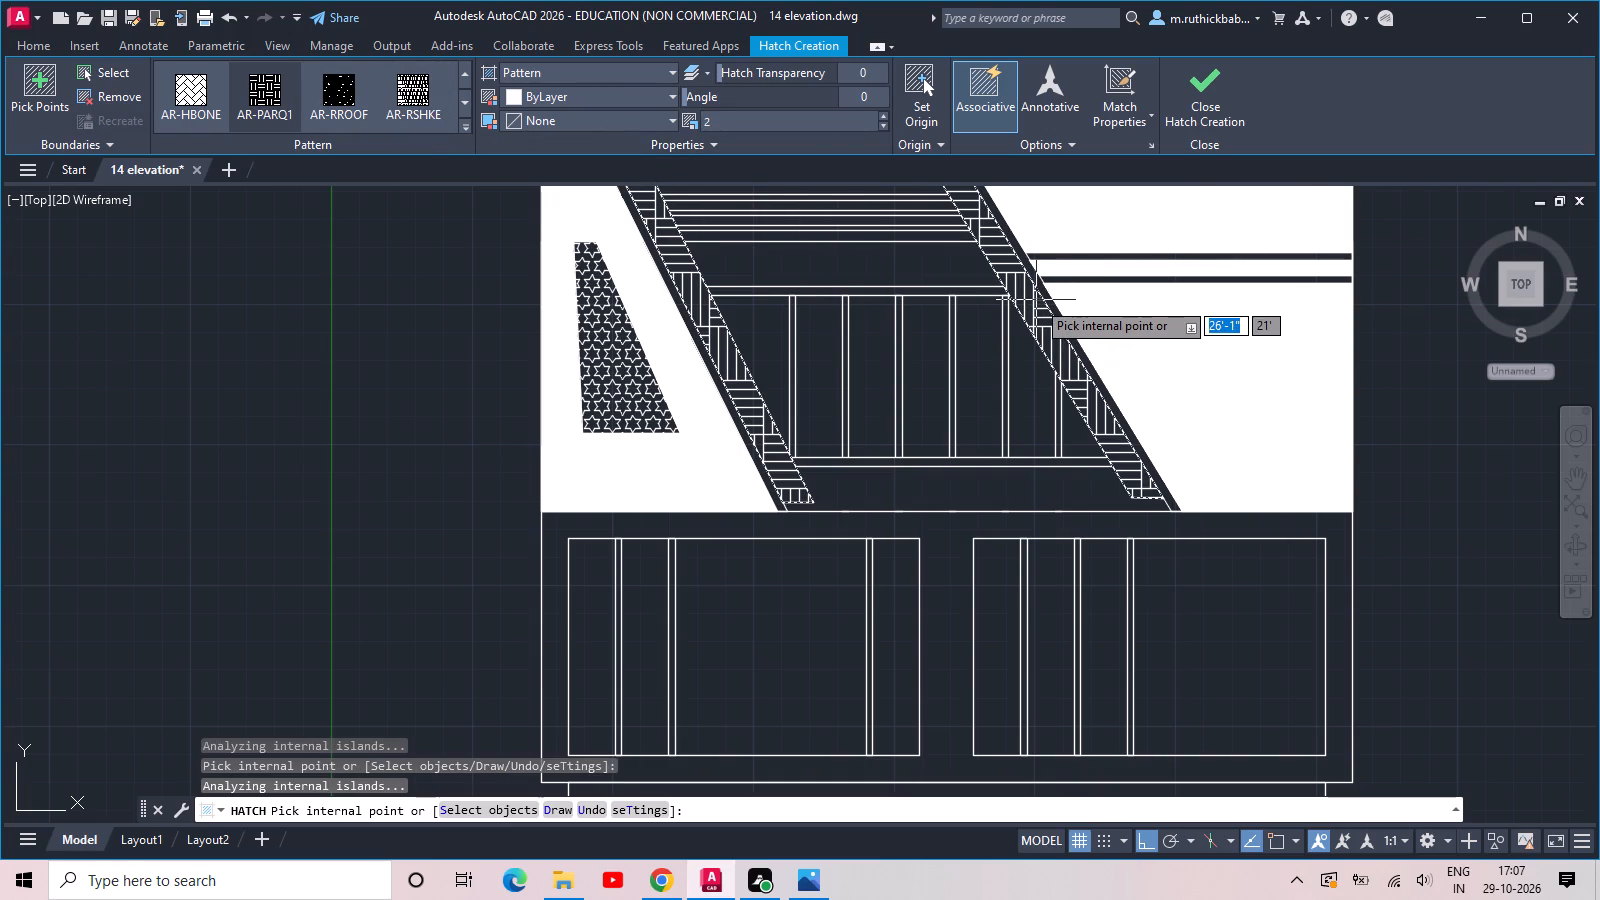
{"action": "scroll", "coordinate": [1035, 302], "scroll_direction": "down", "scroll_amount": 1}
{"action": "scroll", "coordinate": [1005, 251], "scroll_direction": "up", "scroll_amount": 3}
{"action": "scroll", "coordinate": [1000, 251], "scroll_direction": "down", "scroll_amount": 3}
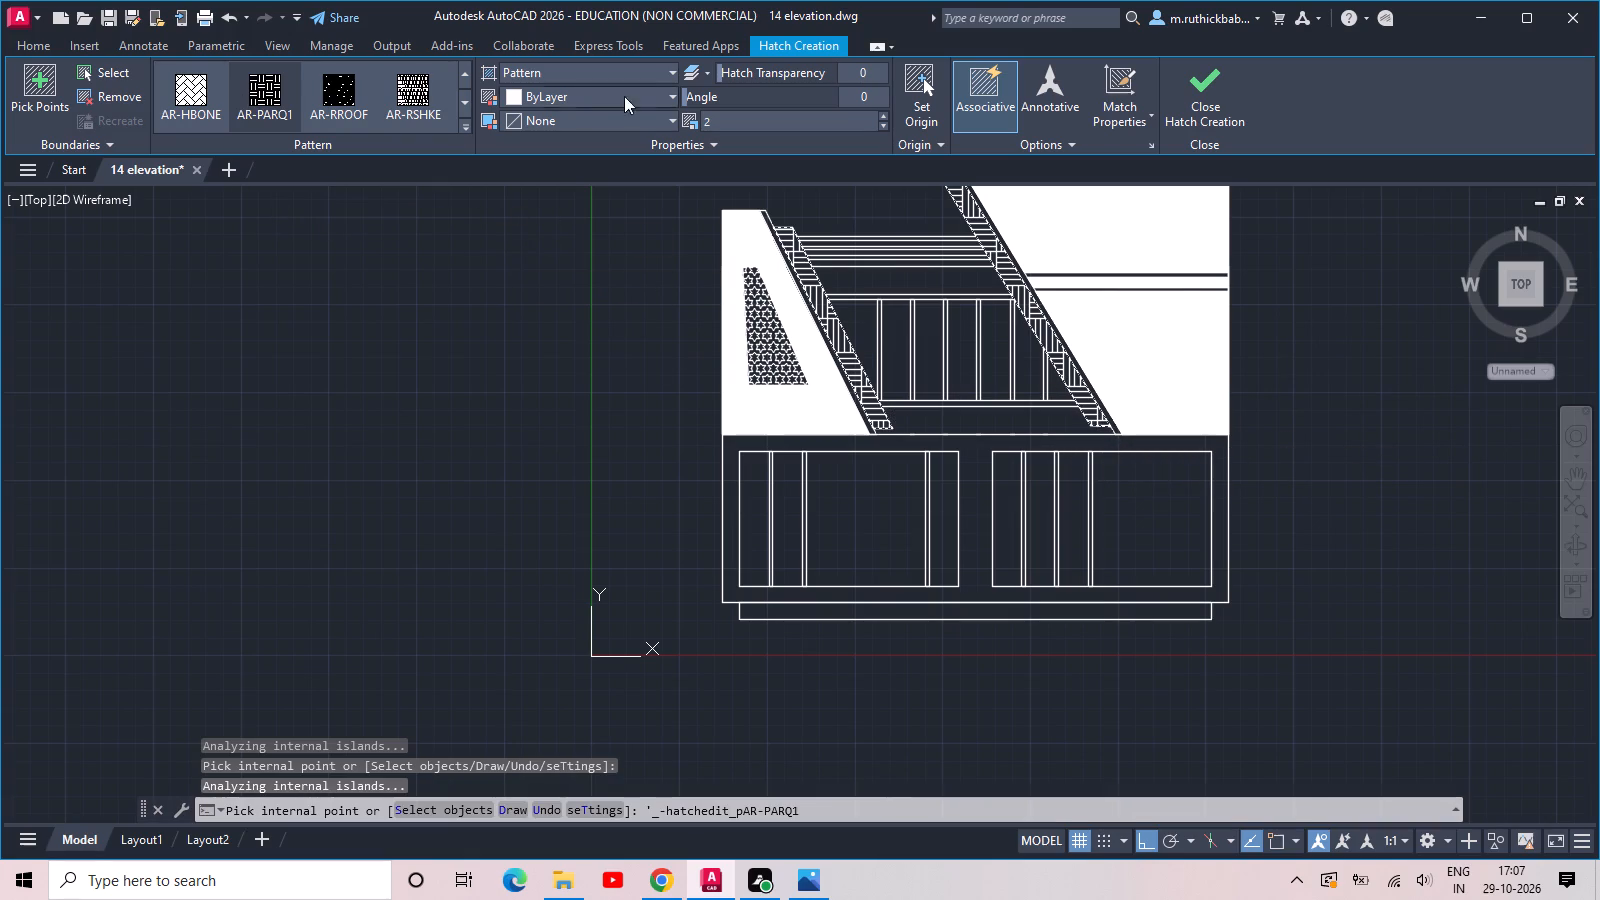
{"action": "left_click", "coordinate": [1193, 92]}
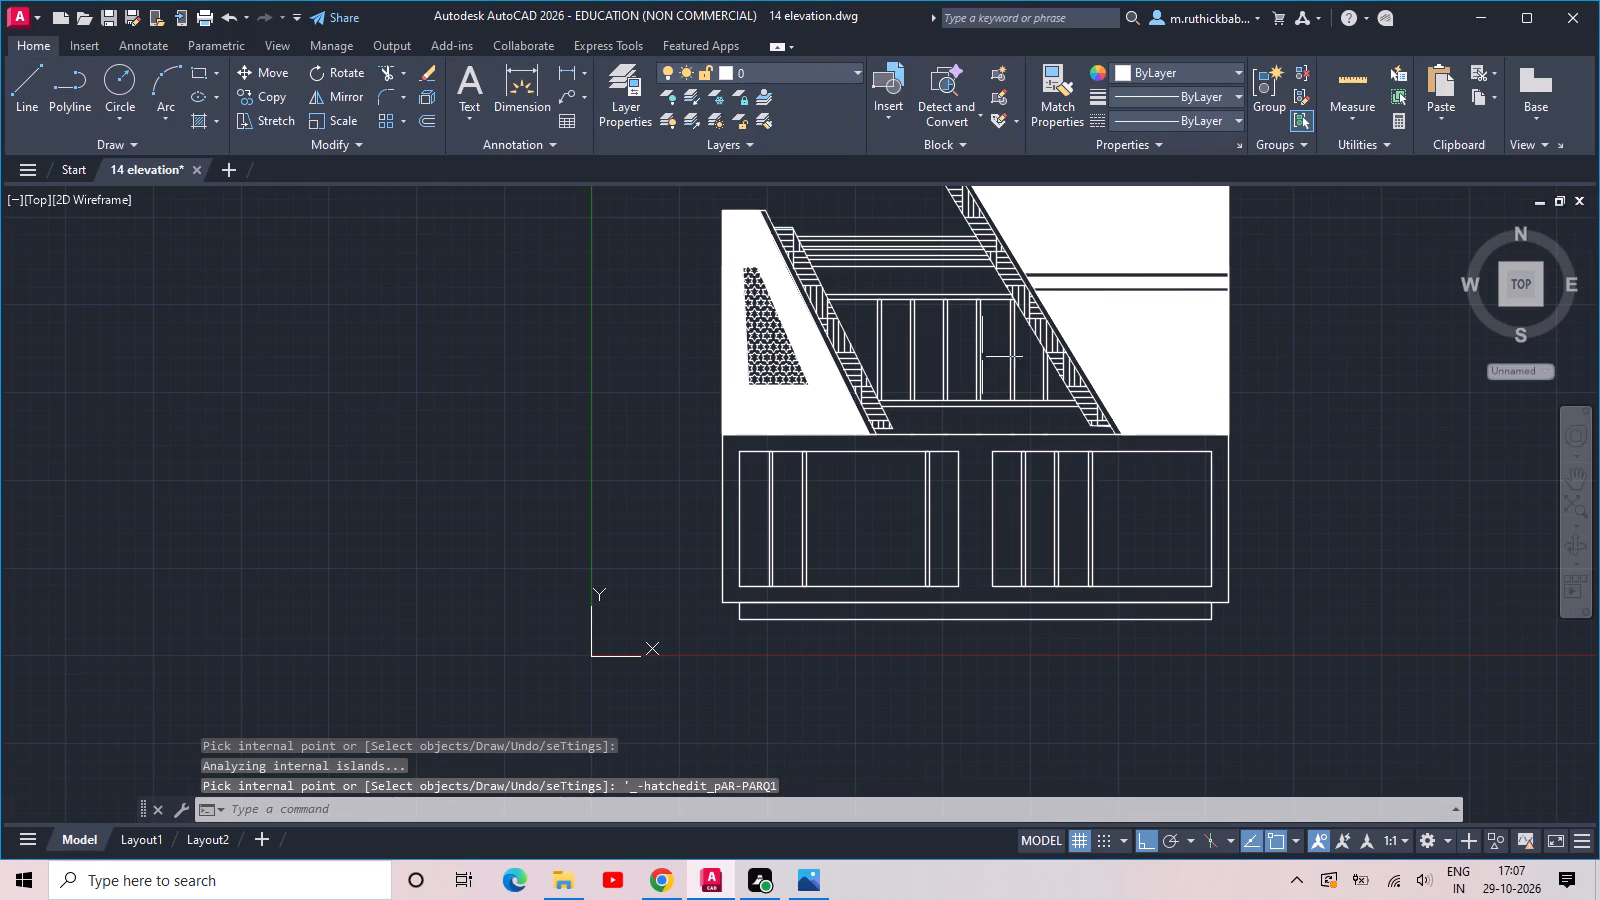
Hatch the lower storey's wall surface around the two large window openings with the SOLID pattern.
{"action": "scroll", "coordinate": [816, 439], "scroll_direction": "up", "scroll_amount": 4}
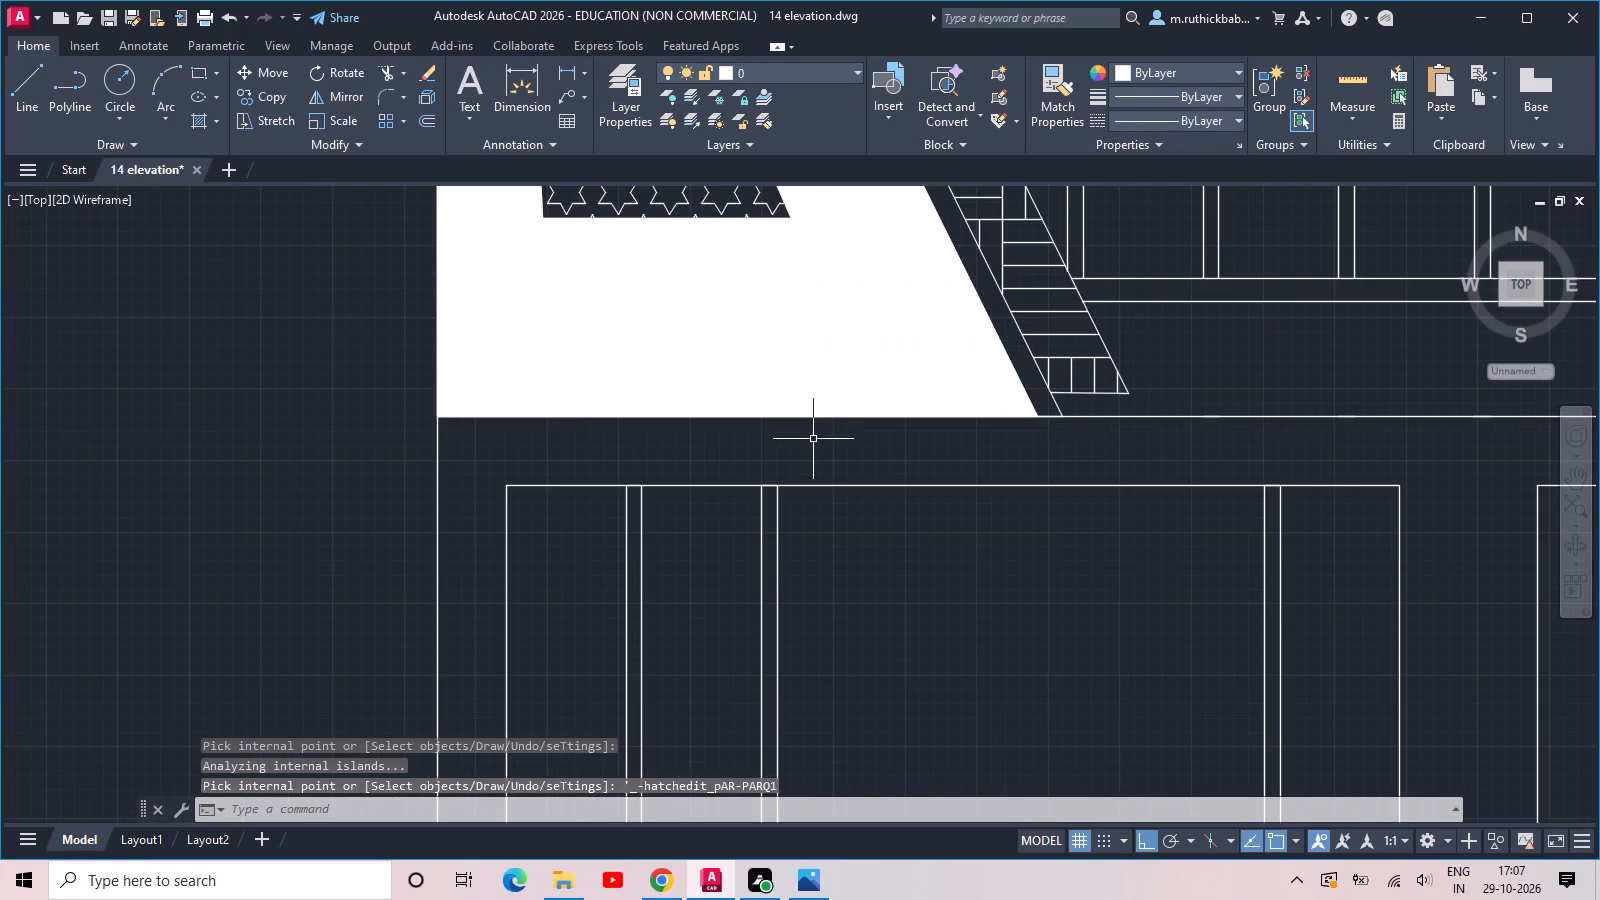
{"action": "scroll", "coordinate": [745, 431], "scroll_direction": "down", "scroll_amount": 3}
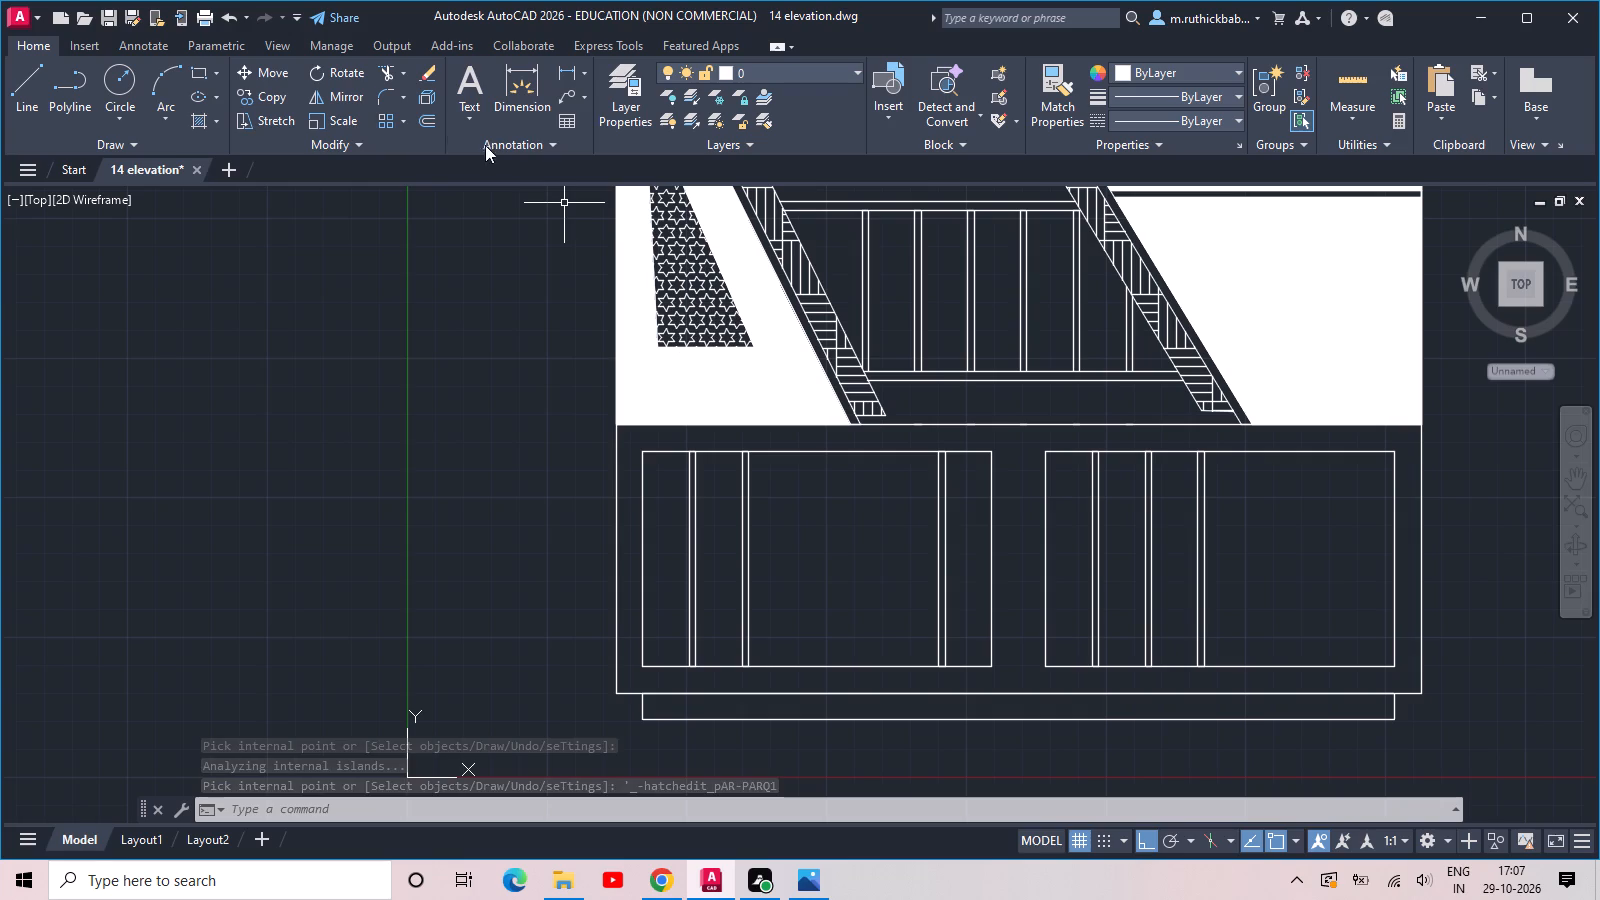
{"action": "left_click", "coordinate": [193, 122]}
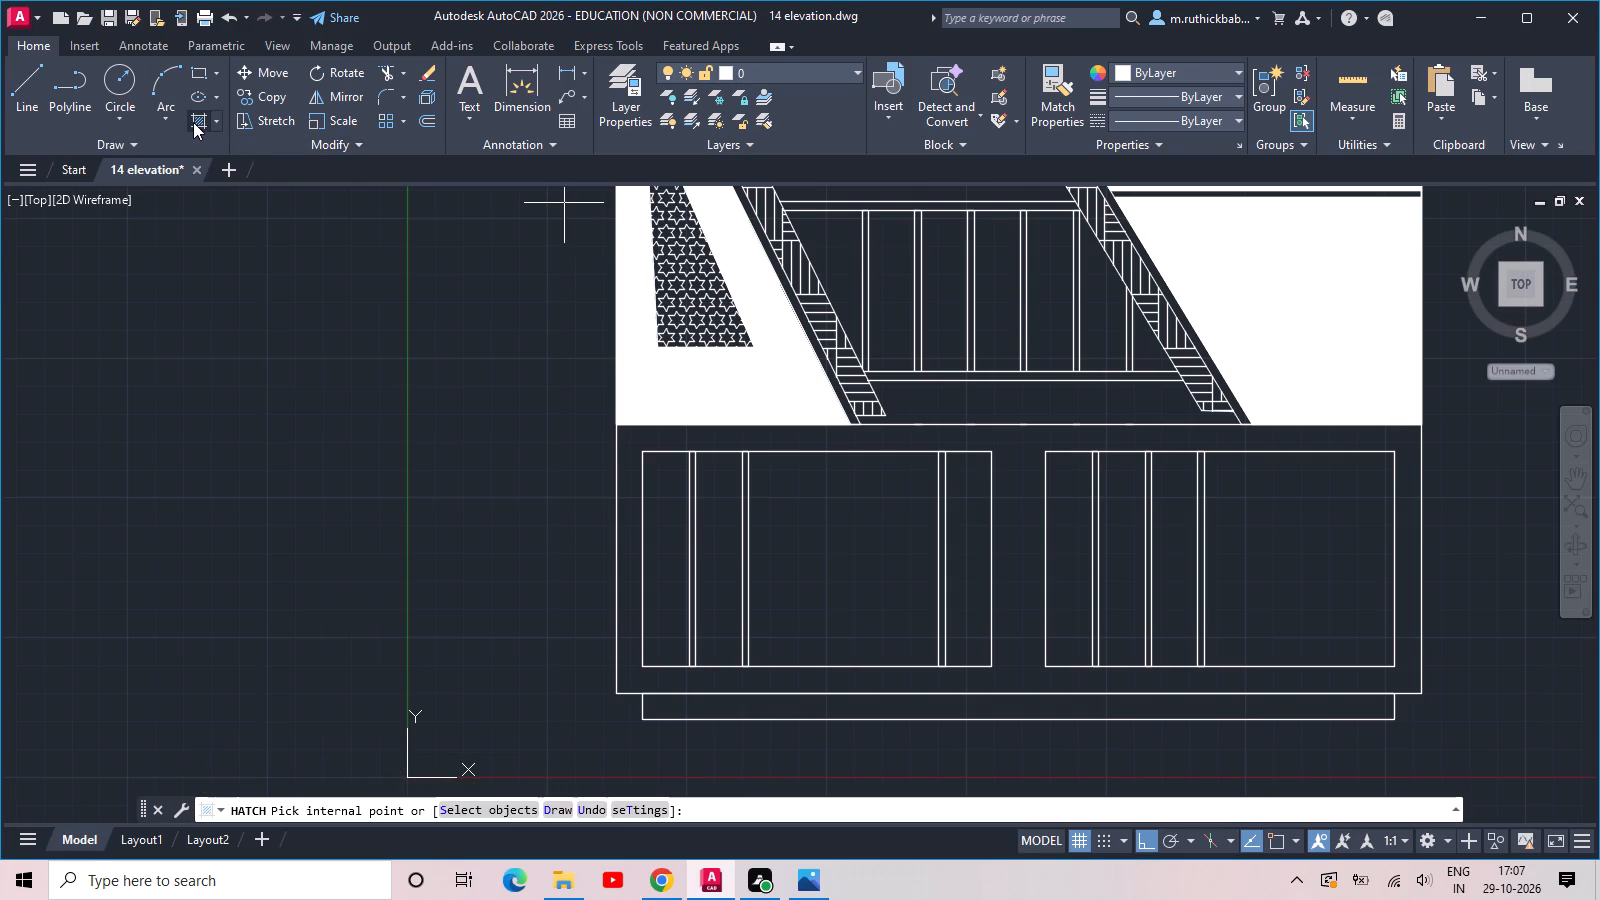
{"action": "scroll", "coordinate": [233, 99], "scroll_direction": "up", "scroll_amount": 10}
{"action": "left_click", "coordinate": [196, 95]}
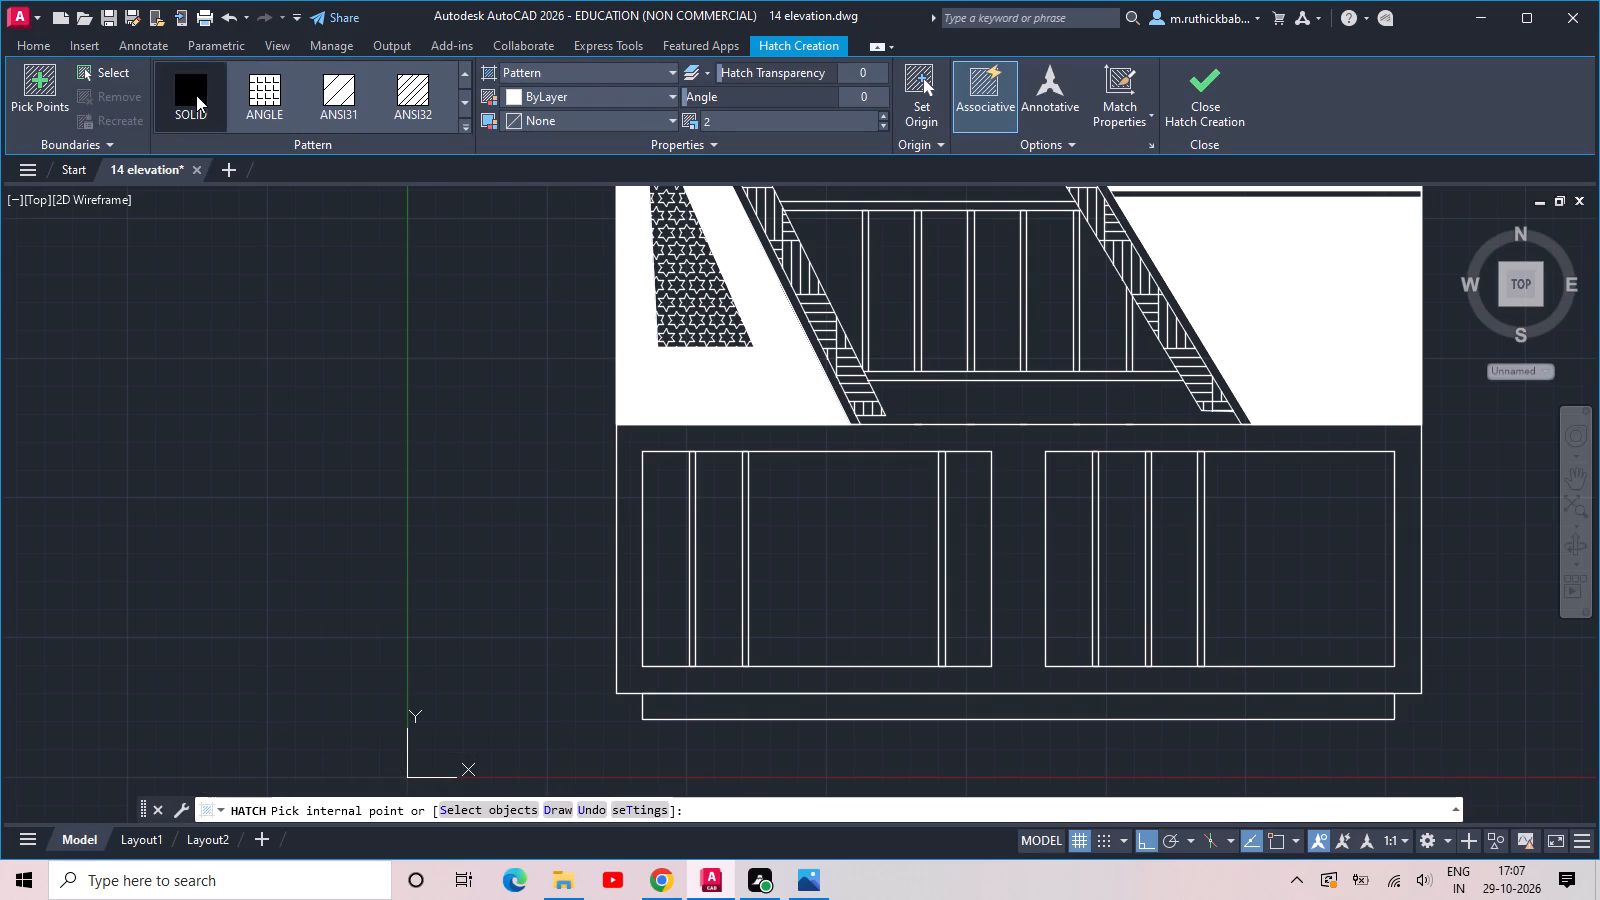
{"action": "left_click", "coordinate": [1013, 452]}
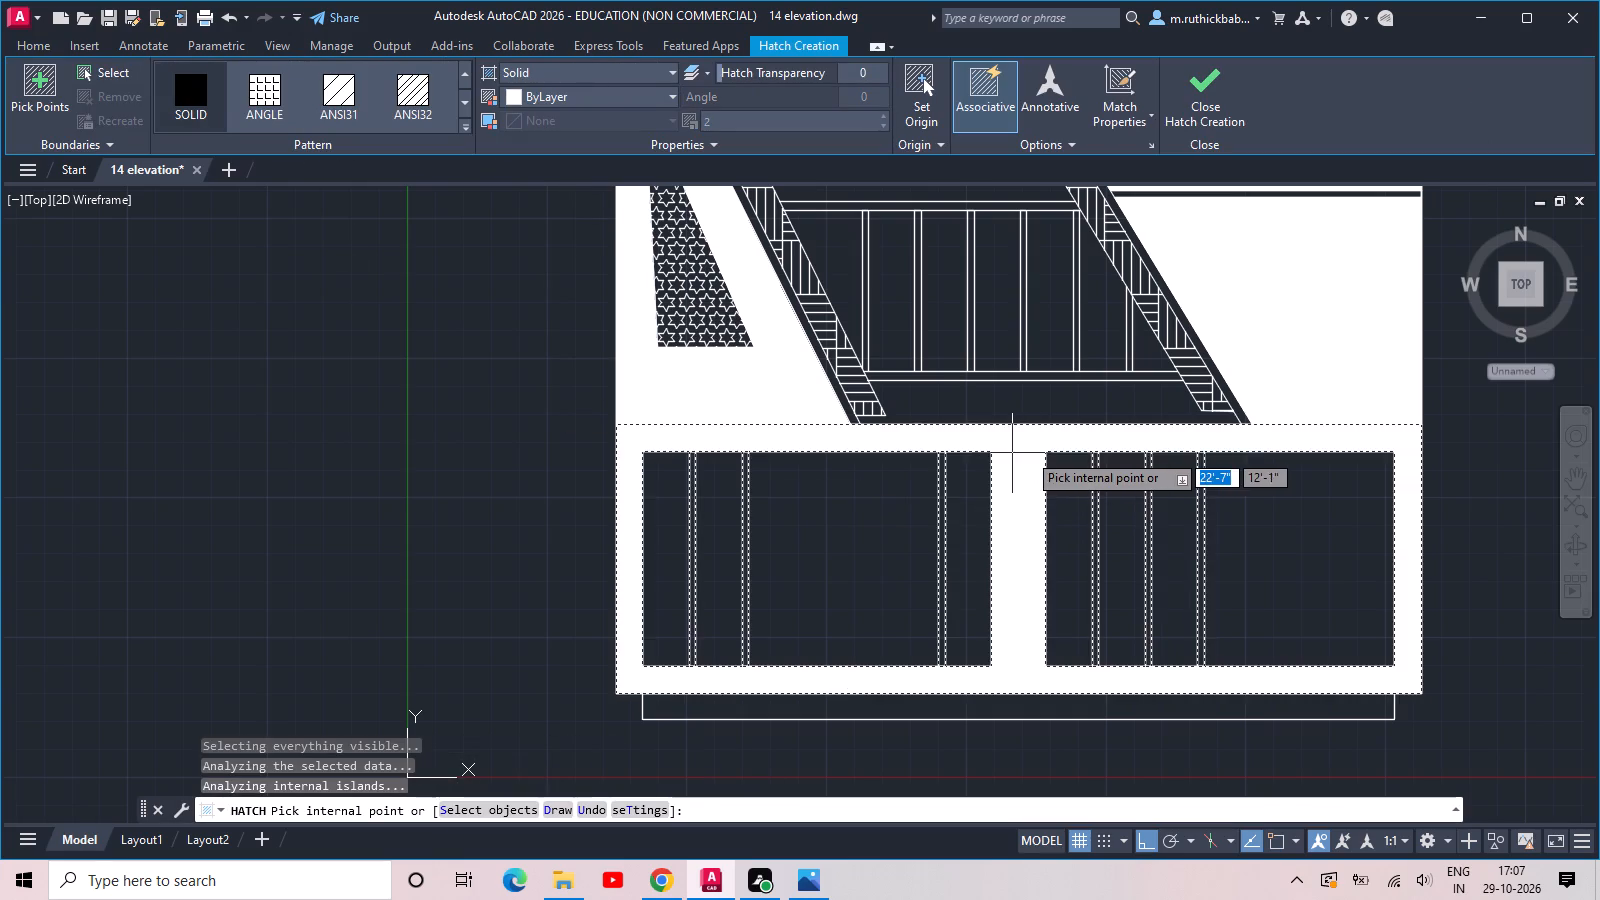
{"action": "scroll", "coordinate": [1051, 444], "scroll_direction": "down", "scroll_amount": 2}
{"action": "scroll", "coordinate": [1287, 438], "scroll_direction": "up", "scroll_amount": 1}
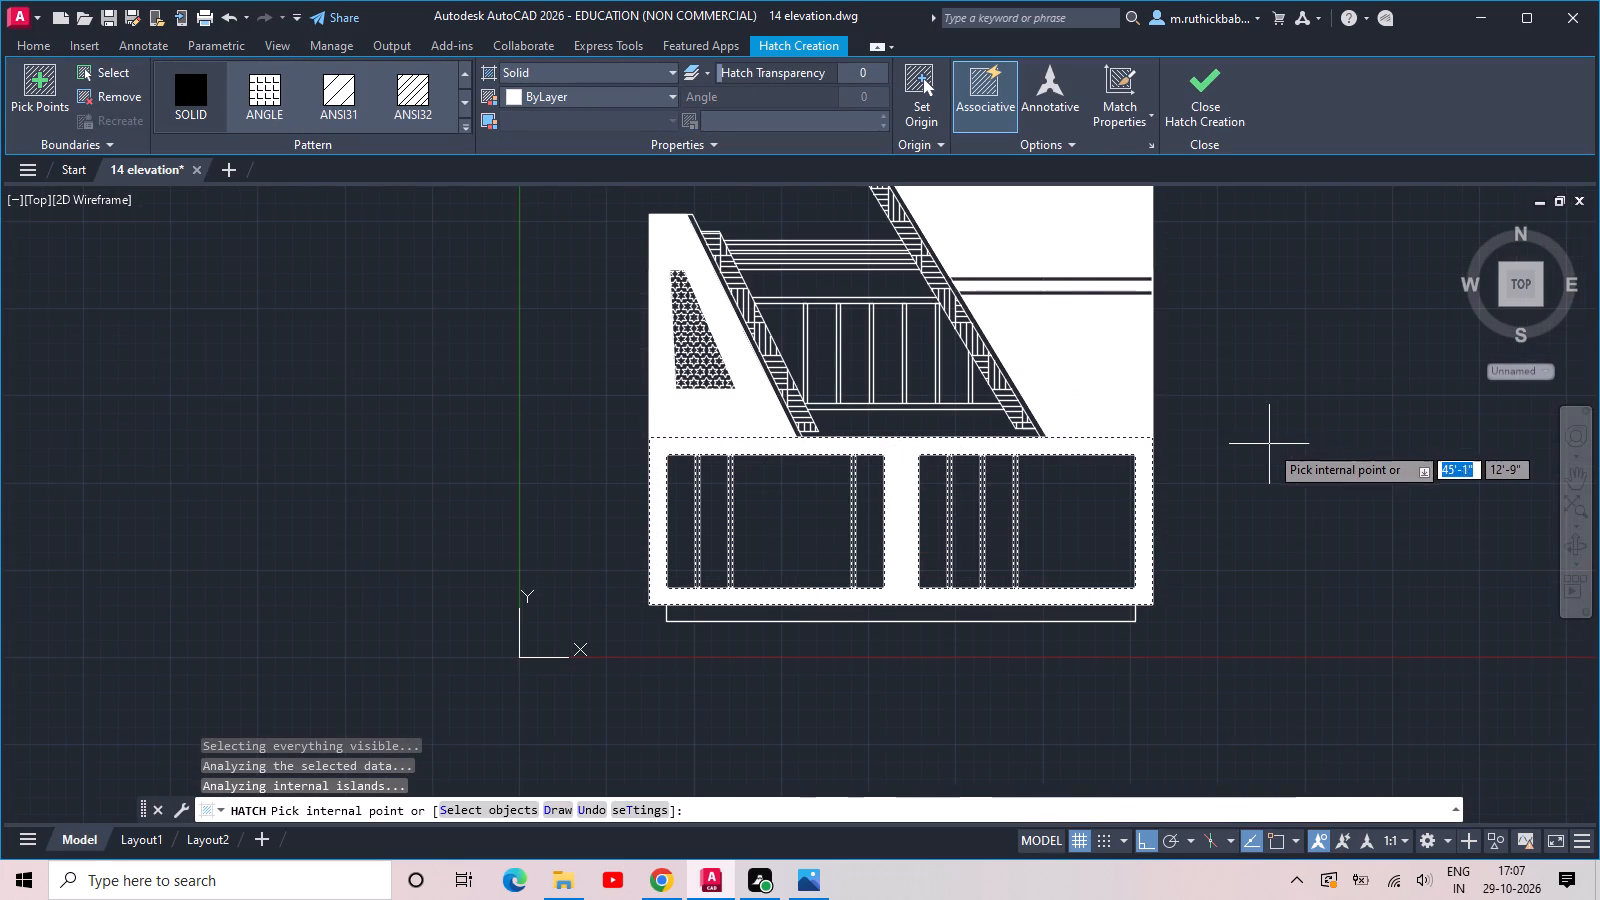
{"action": "scroll", "coordinate": [1260, 444], "scroll_direction": "up", "scroll_amount": 2}
{"action": "scroll", "coordinate": [1243, 444], "scroll_direction": "down", "scroll_amount": 1}
{"action": "key", "text": "Return"}
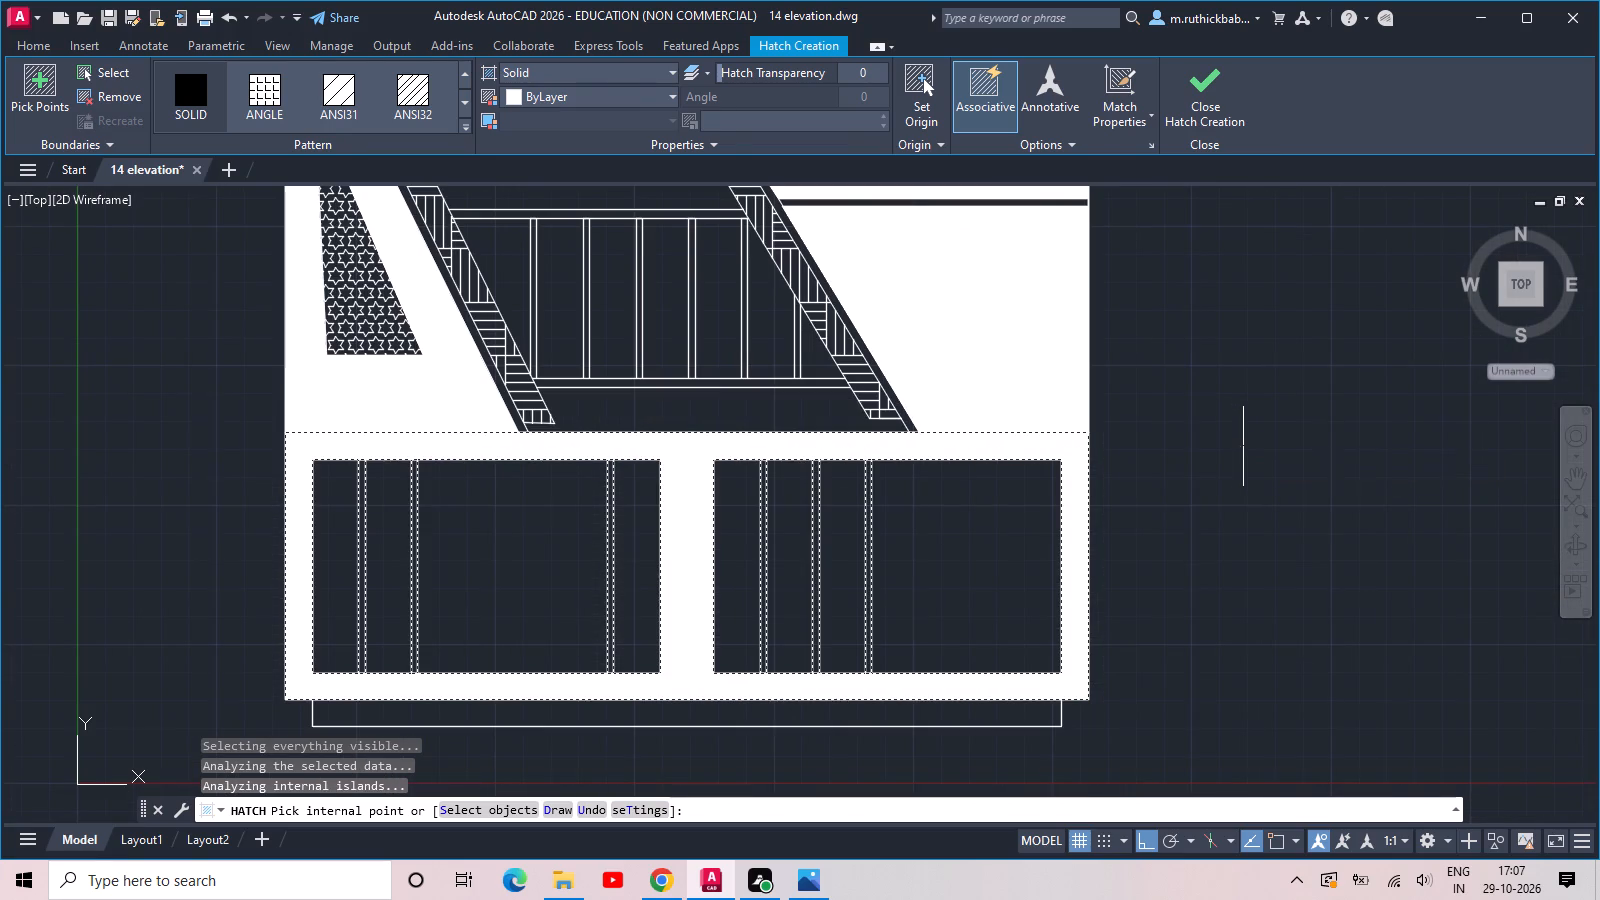
Hatch the wide pane in each of the two lower-storey windows with the GOST_GLASS pattern at scale 2.
{"action": "key", "text": "Return"}
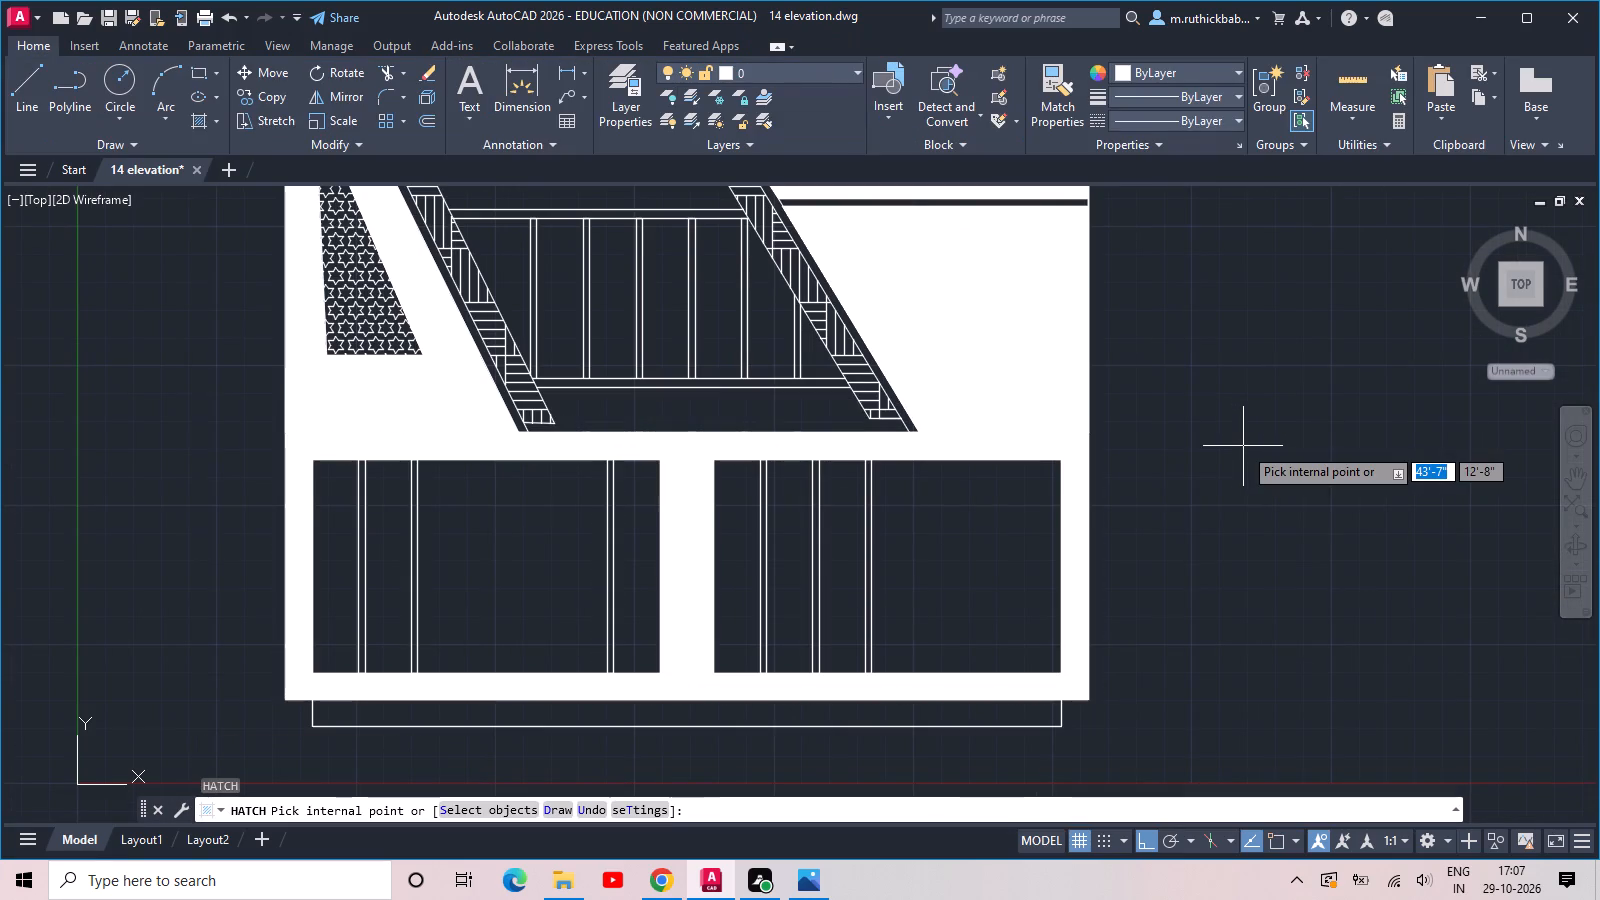
{"action": "scroll", "coordinate": [234, 110], "scroll_direction": "up", "scroll_amount": 2}
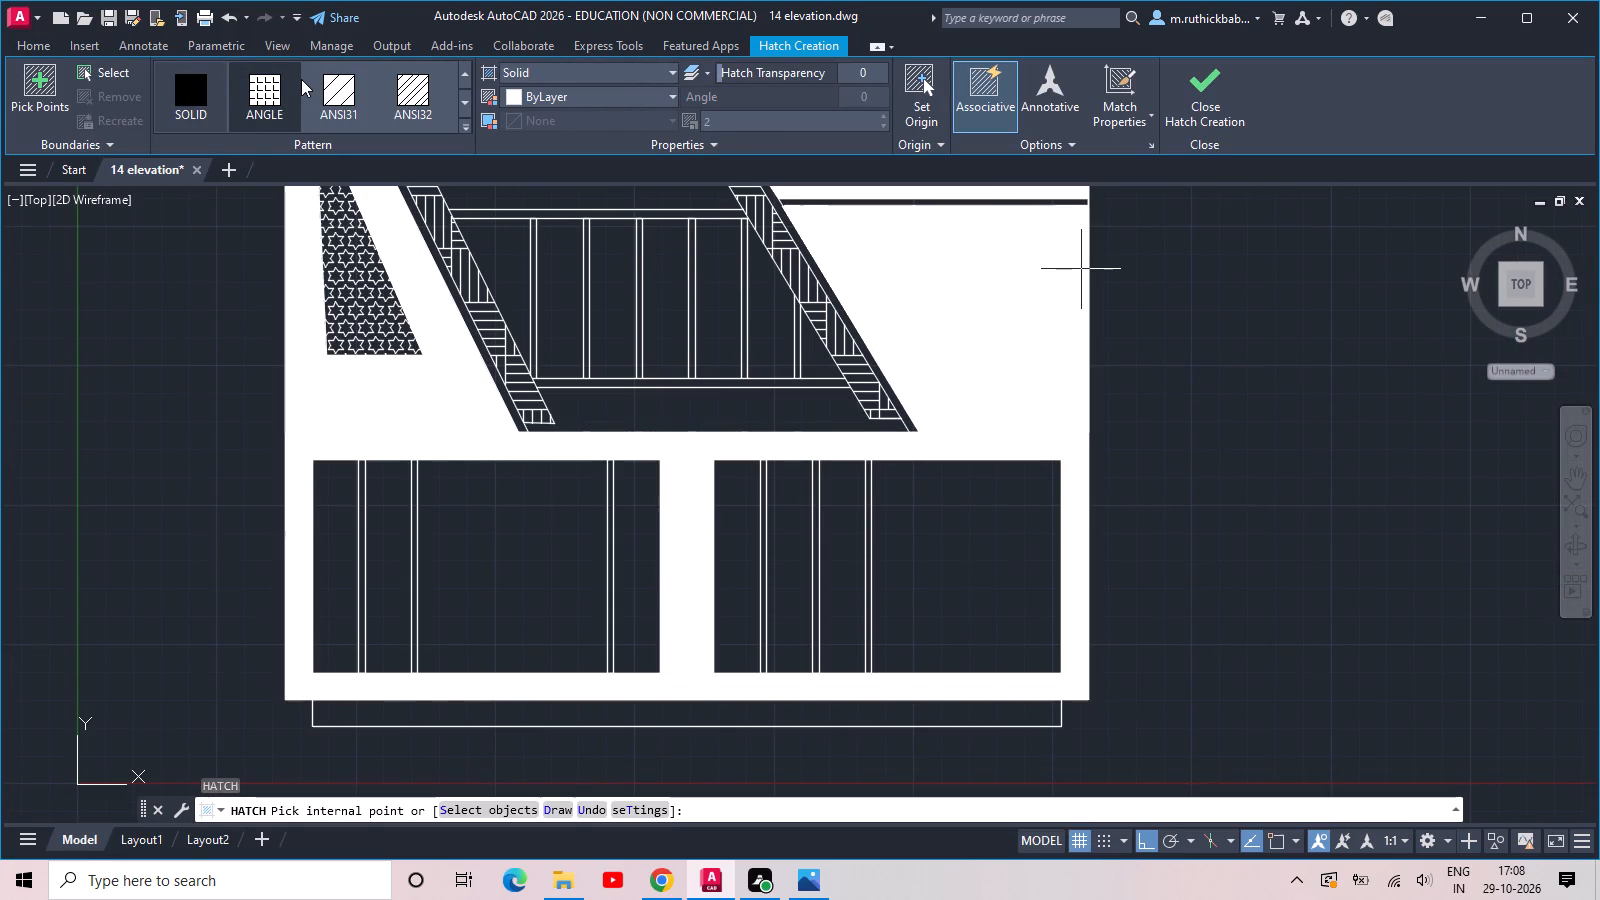
{"action": "scroll", "coordinate": [301, 79], "scroll_direction": "up", "scroll_amount": 3}
{"action": "scroll", "coordinate": [301, 79], "scroll_direction": "down", "scroll_amount": 3}
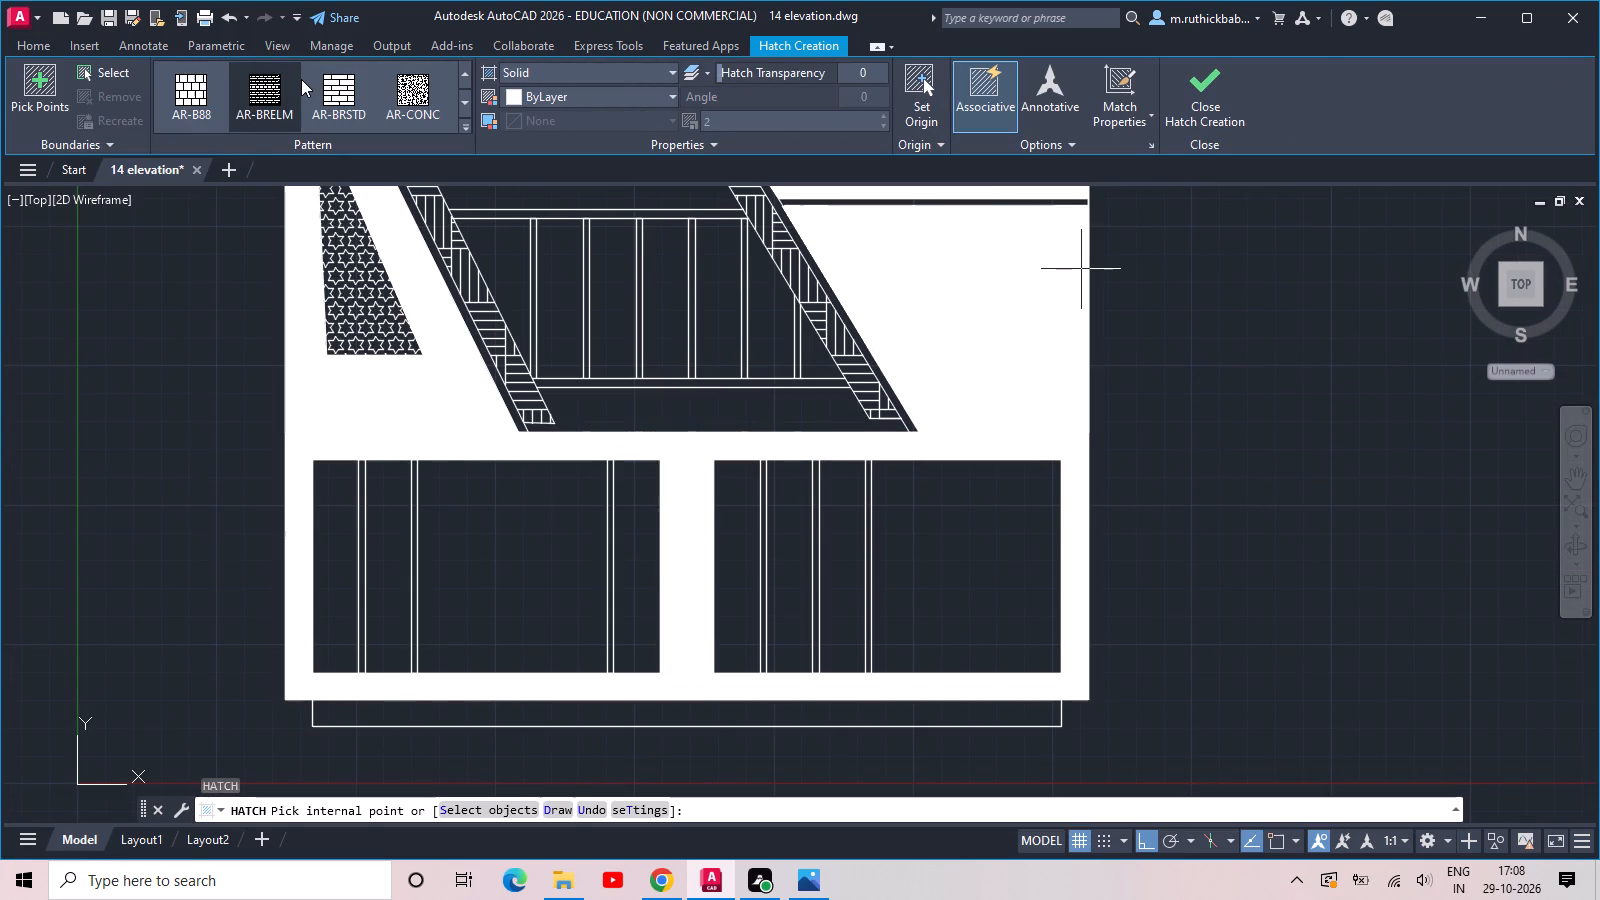
{"action": "scroll", "coordinate": [301, 79], "scroll_direction": "down", "scroll_amount": 3}
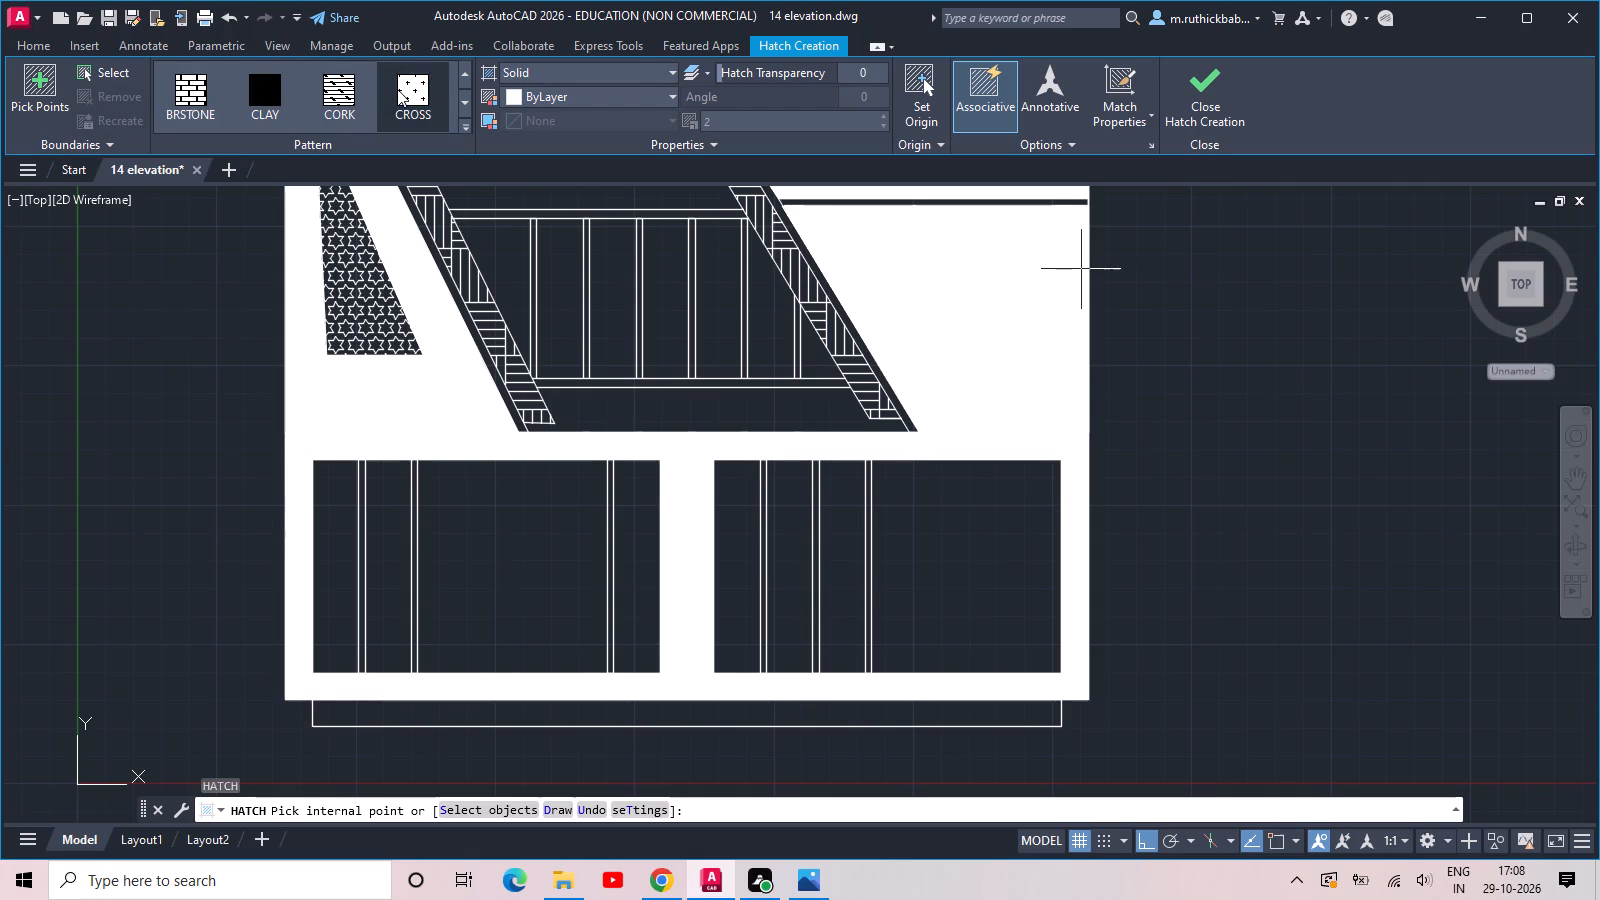
{"action": "scroll", "coordinate": [397, 89], "scroll_direction": "down", "scroll_amount": 2}
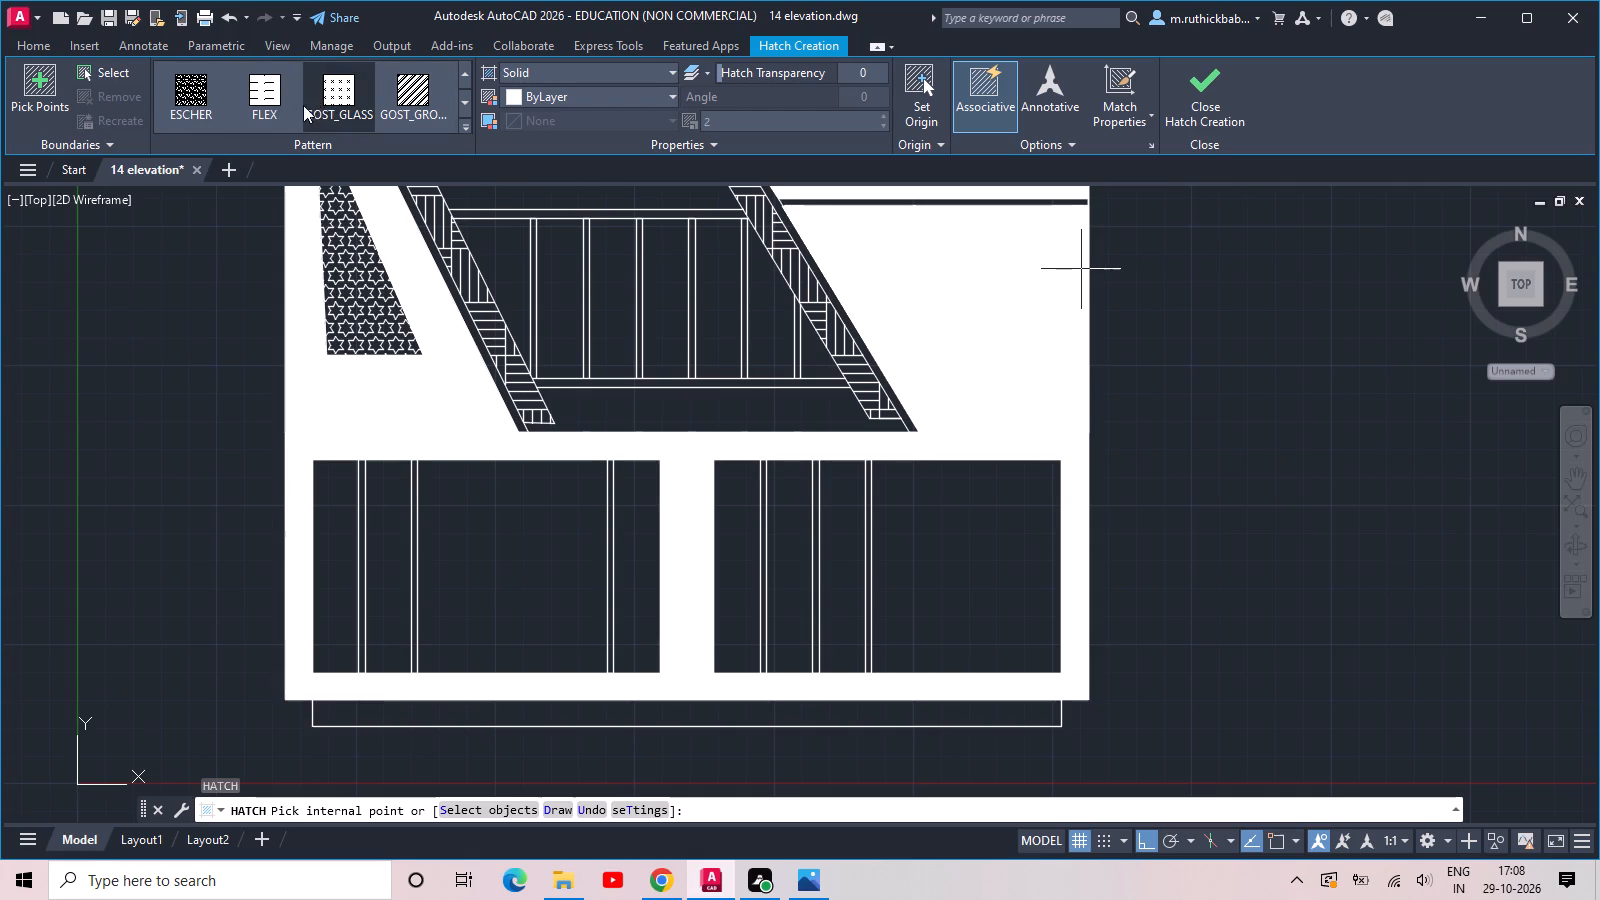
{"action": "left_click", "coordinate": [332, 91]}
{"action": "left_click", "coordinate": [484, 566]}
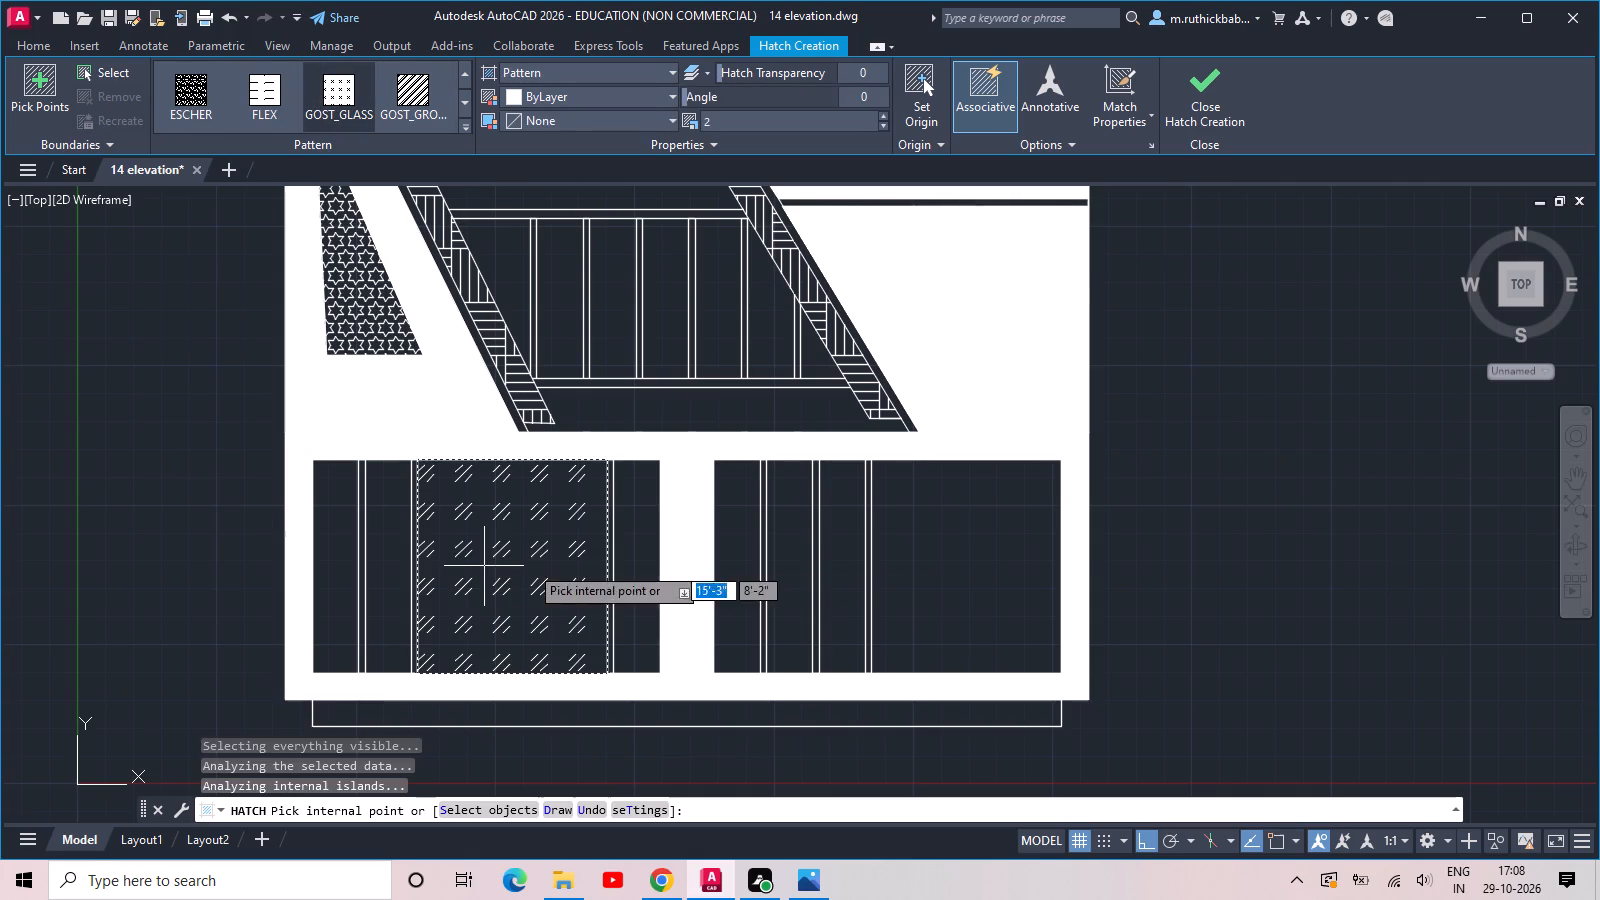
{"action": "left_click", "coordinate": [952, 555]}
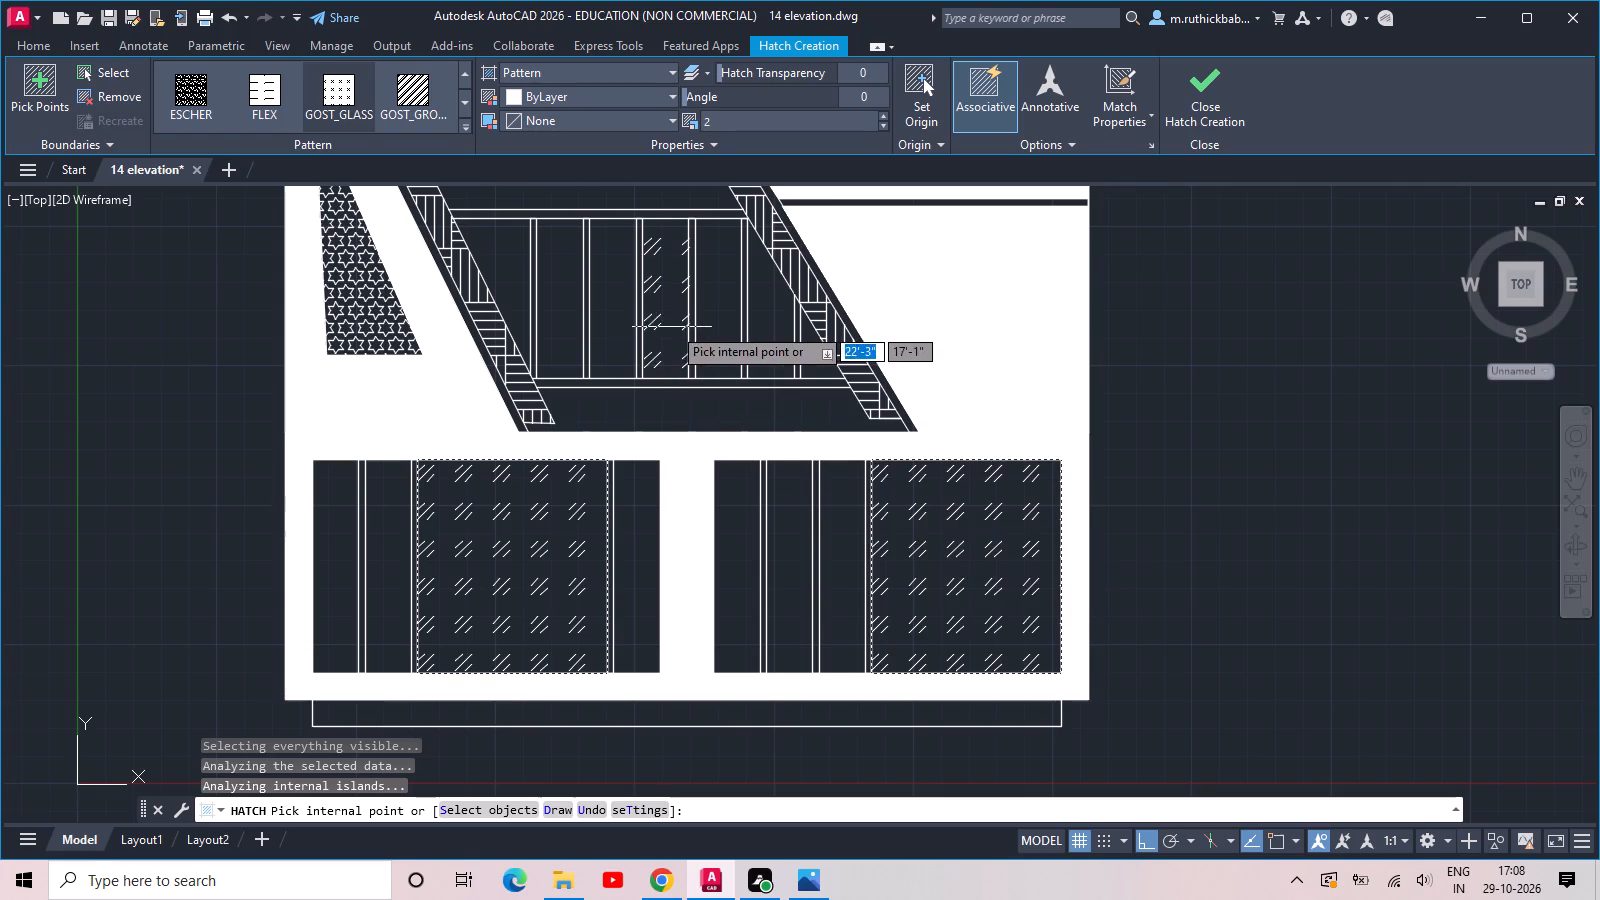
Add three alternate upper-storey panes and one narrow pane in each lower-storey window to the GOST_GLASS hatch.
{"action": "left_click", "coordinate": [666, 323]}
{"action": "left_click", "coordinate": [575, 312]}
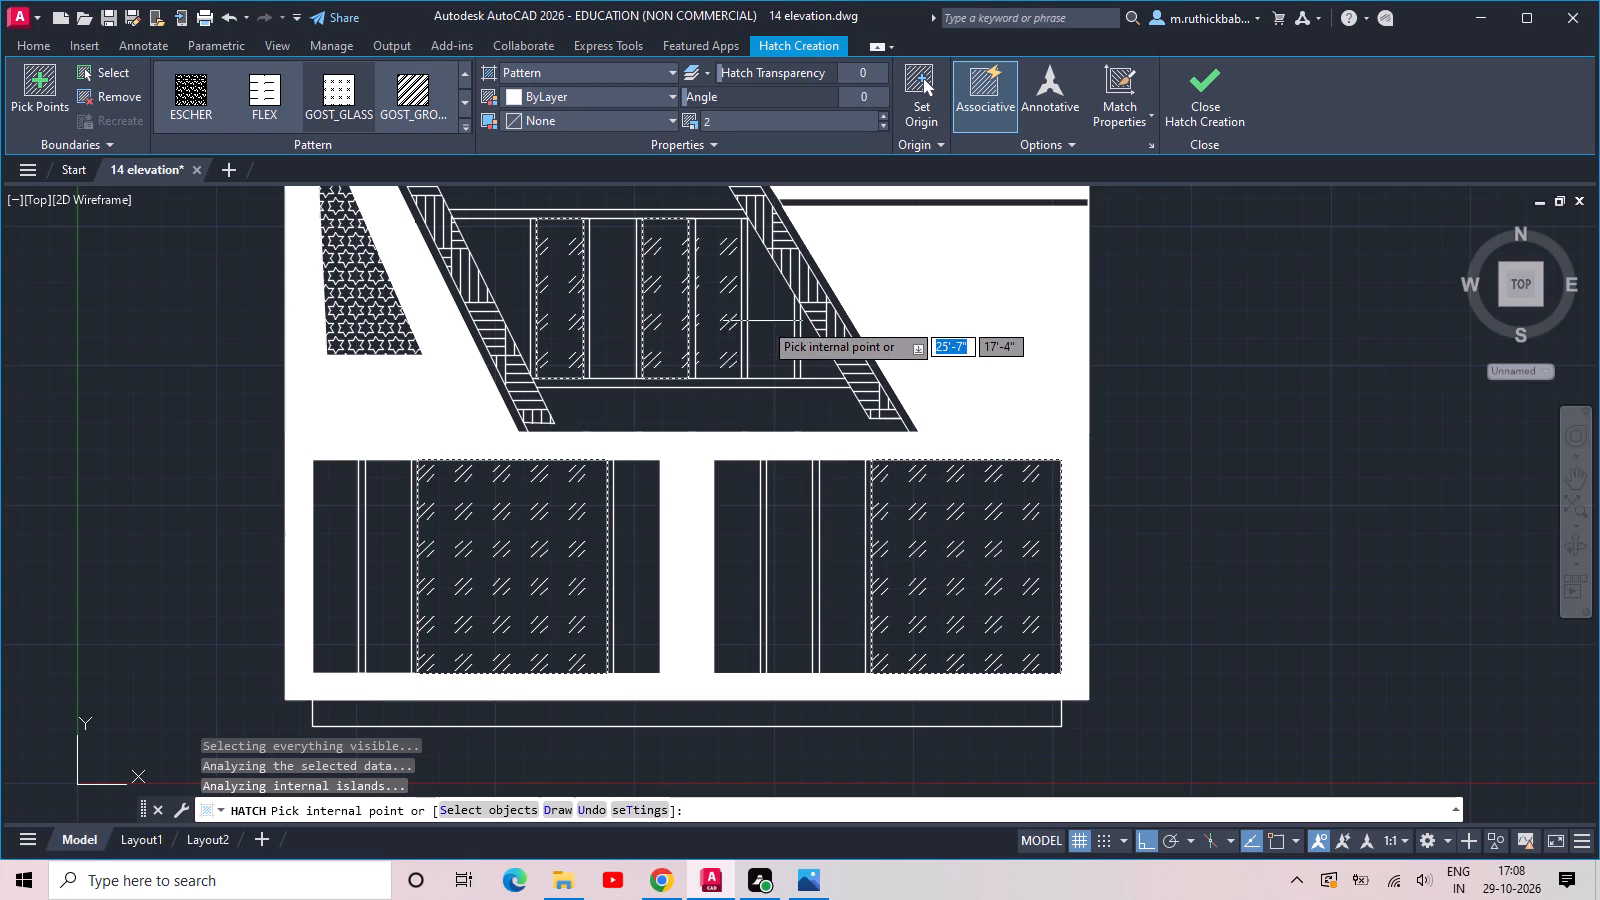
{"action": "left_click", "coordinate": [760, 321]}
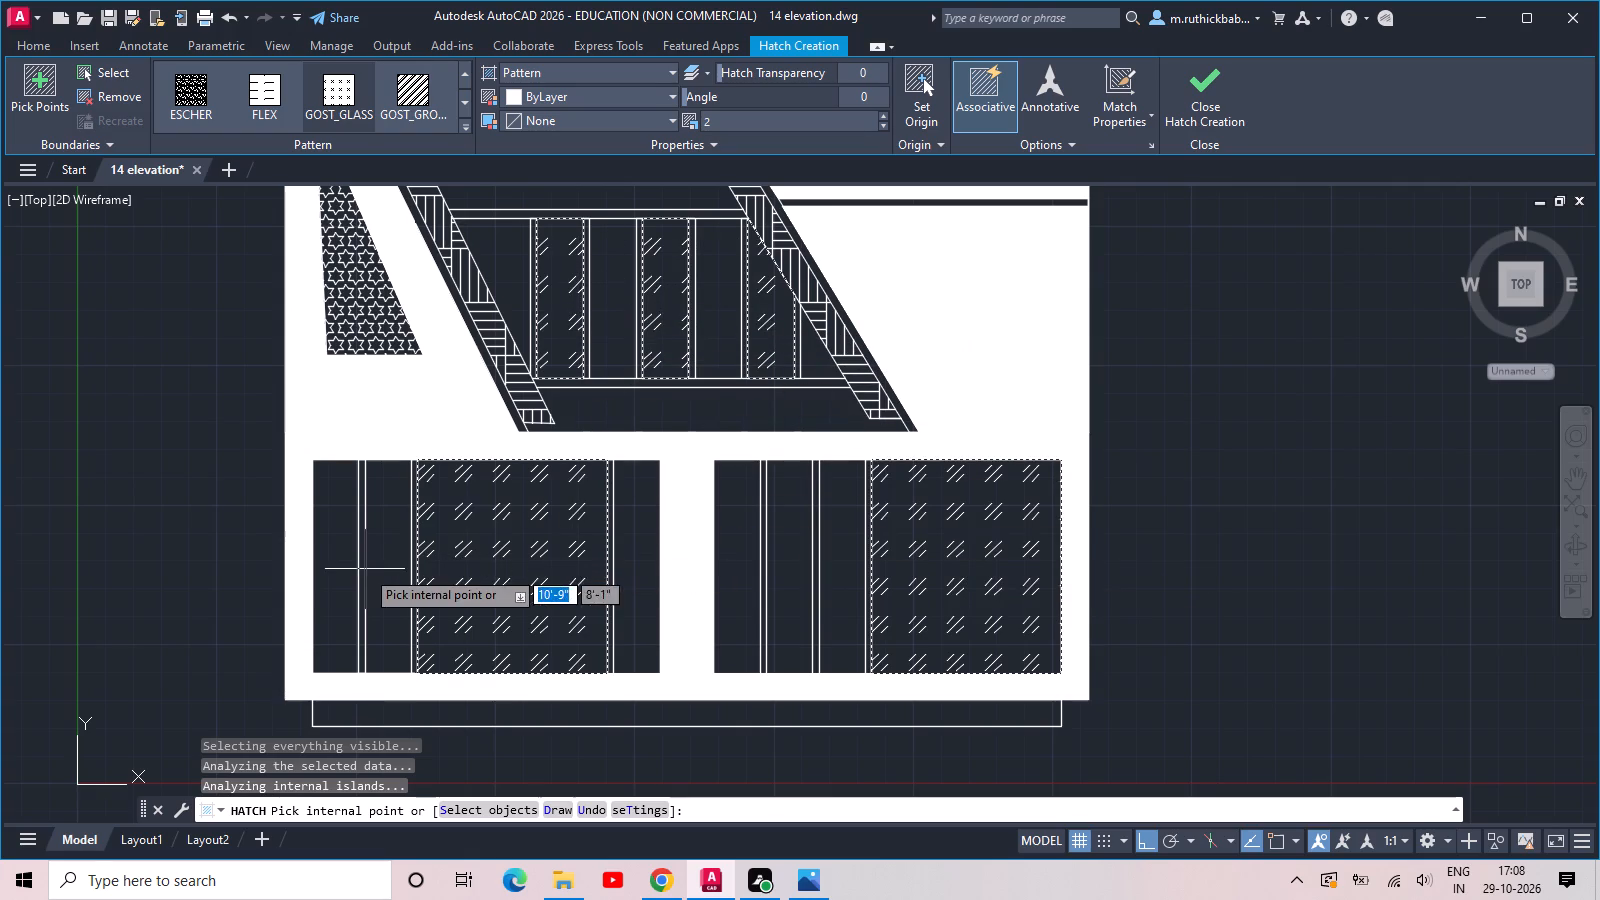
{"action": "left_click", "coordinate": [347, 565]}
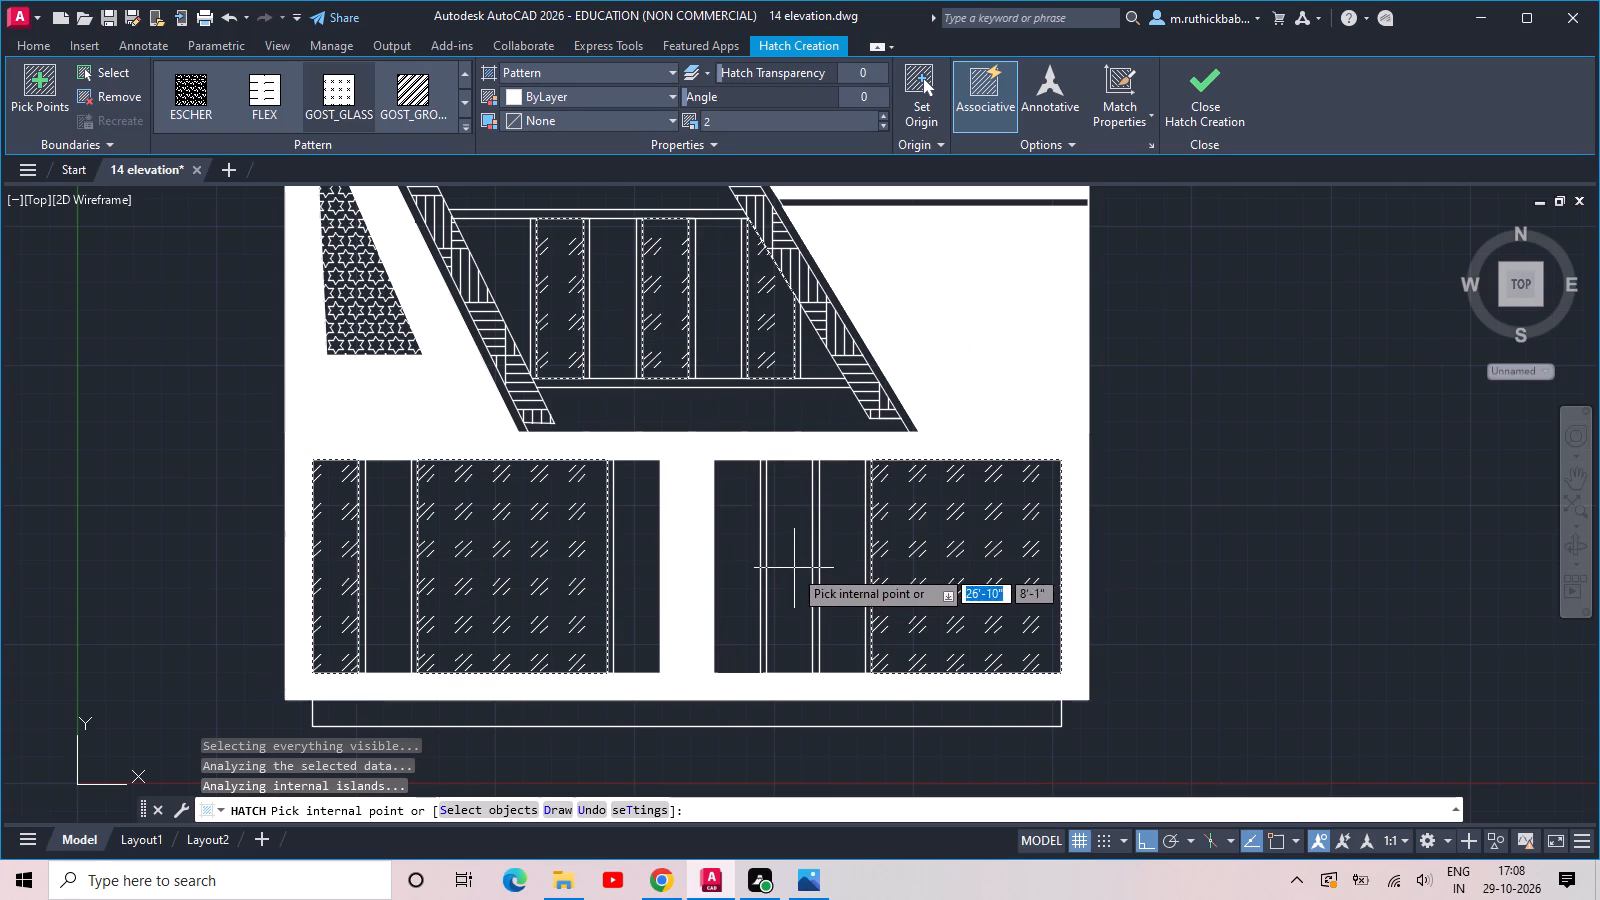
{"action": "left_click", "coordinate": [791, 567]}
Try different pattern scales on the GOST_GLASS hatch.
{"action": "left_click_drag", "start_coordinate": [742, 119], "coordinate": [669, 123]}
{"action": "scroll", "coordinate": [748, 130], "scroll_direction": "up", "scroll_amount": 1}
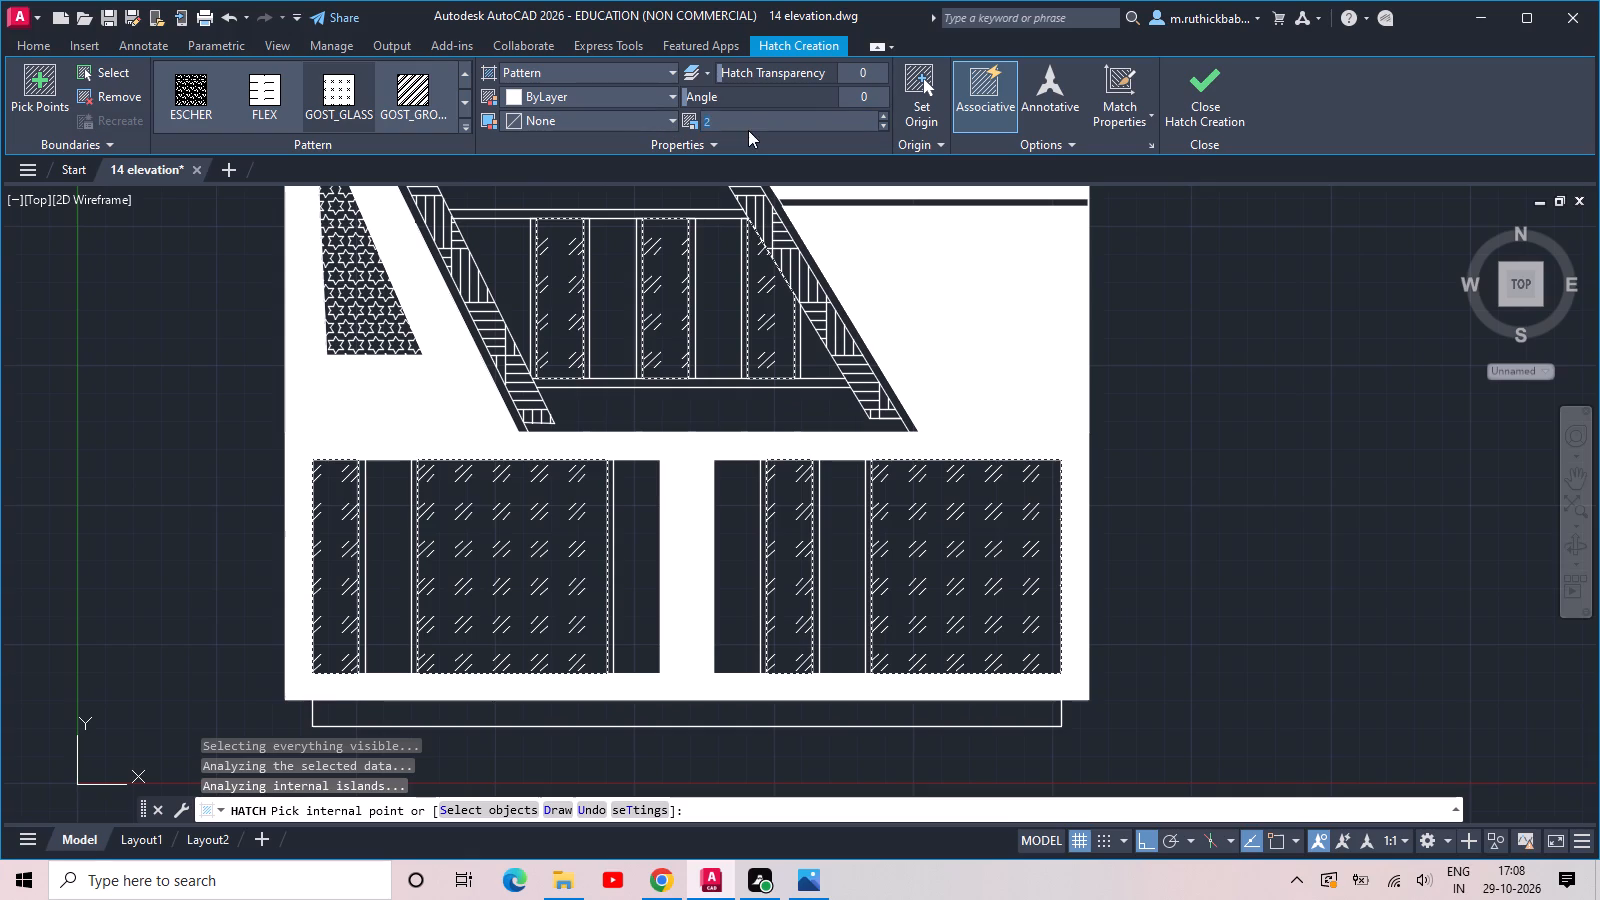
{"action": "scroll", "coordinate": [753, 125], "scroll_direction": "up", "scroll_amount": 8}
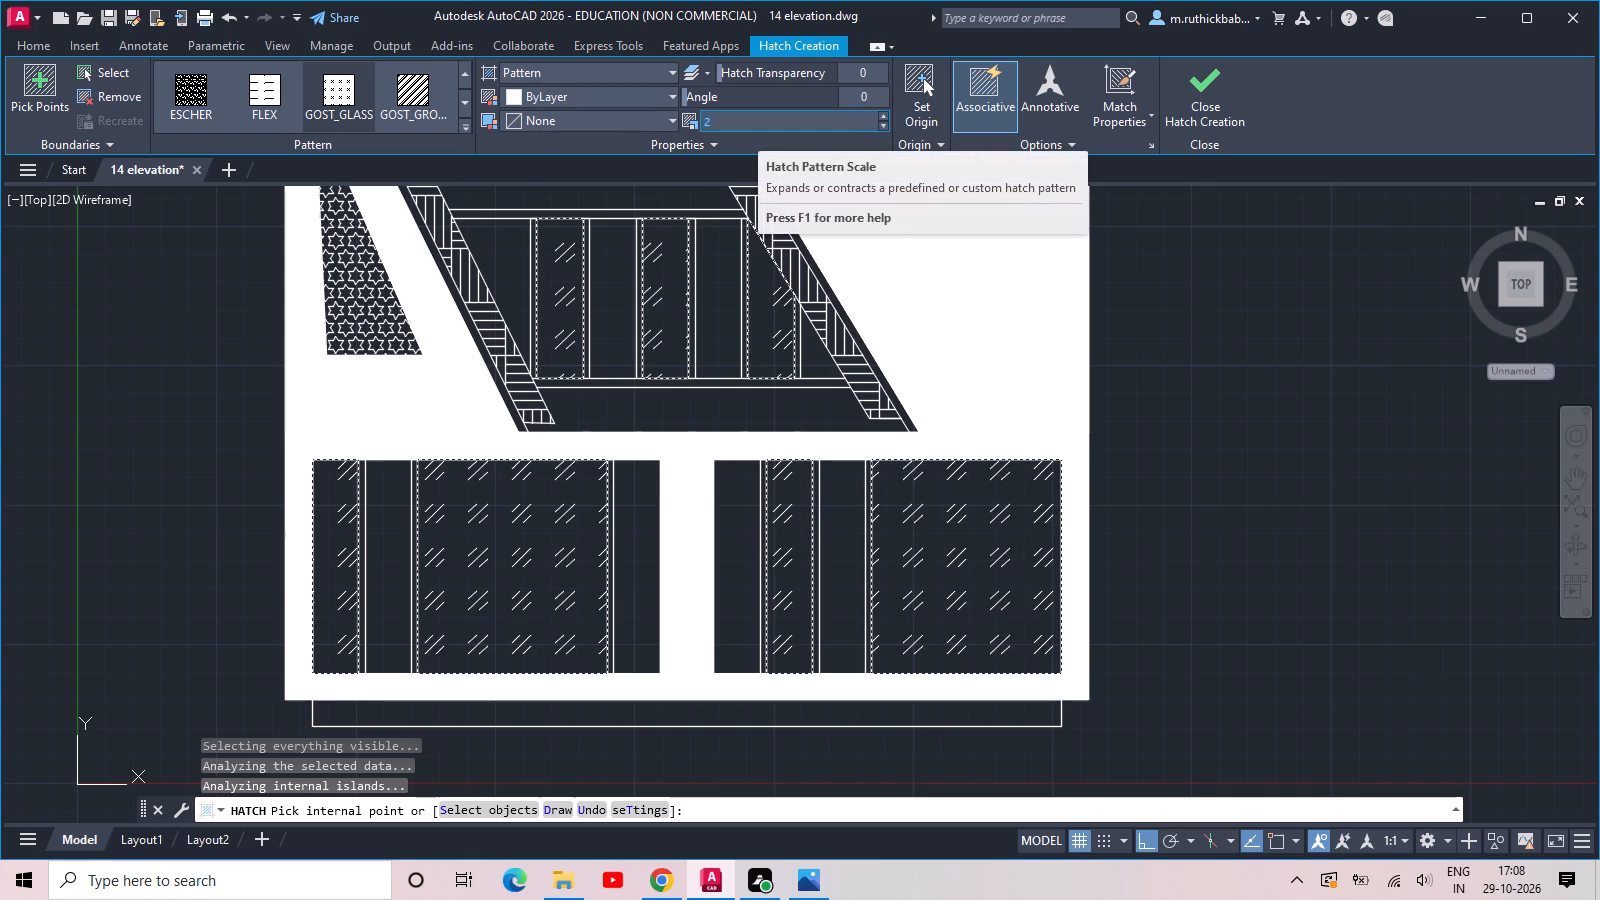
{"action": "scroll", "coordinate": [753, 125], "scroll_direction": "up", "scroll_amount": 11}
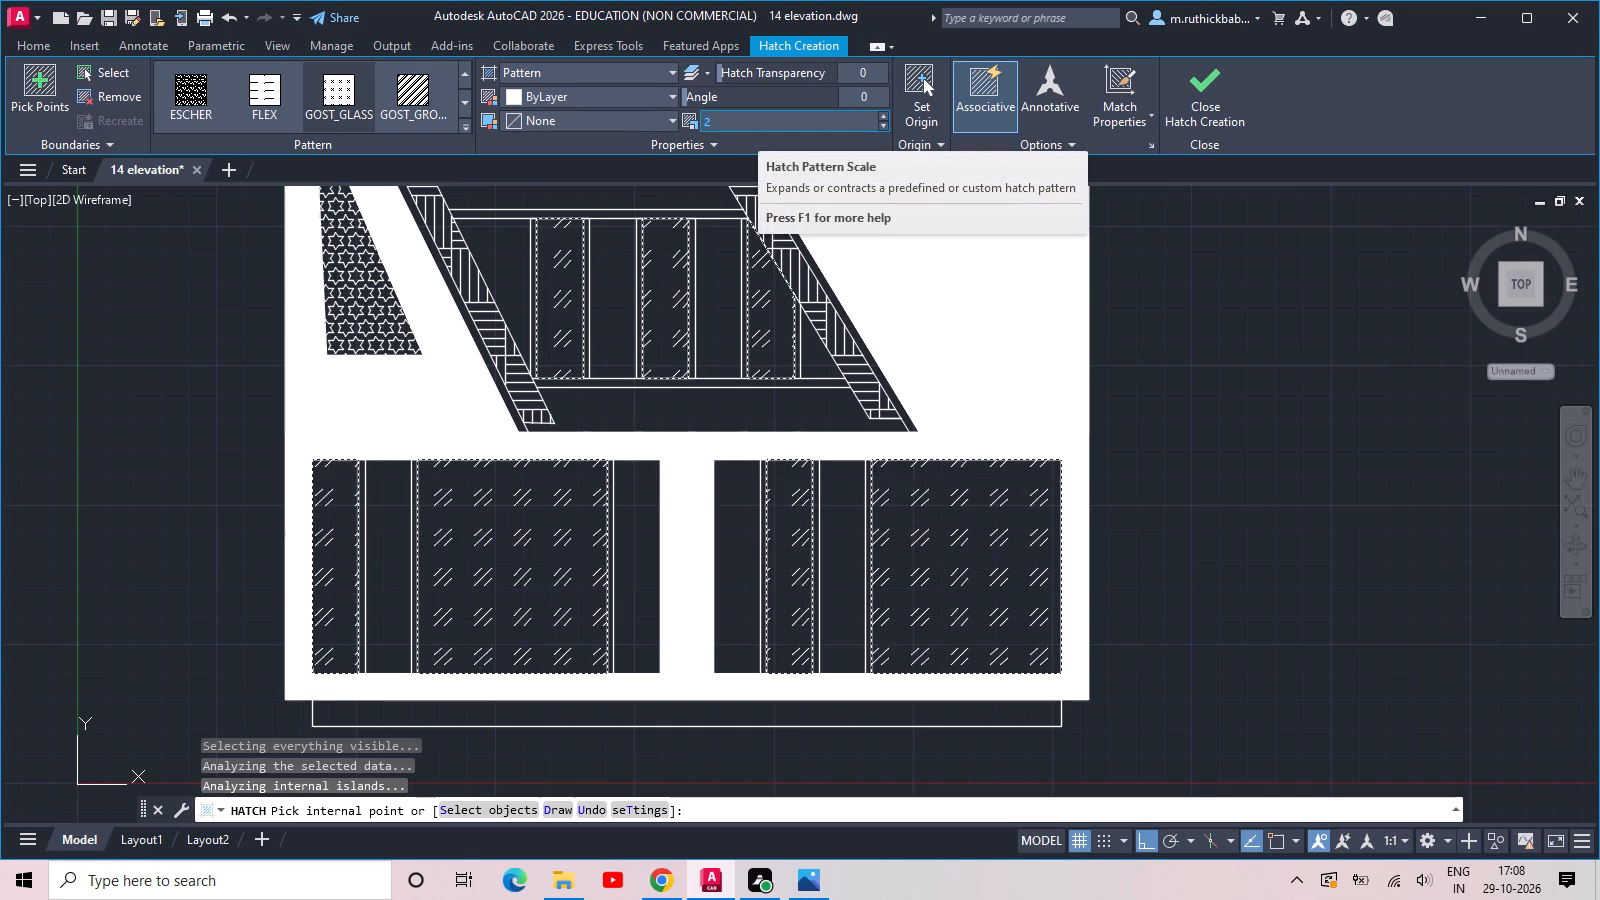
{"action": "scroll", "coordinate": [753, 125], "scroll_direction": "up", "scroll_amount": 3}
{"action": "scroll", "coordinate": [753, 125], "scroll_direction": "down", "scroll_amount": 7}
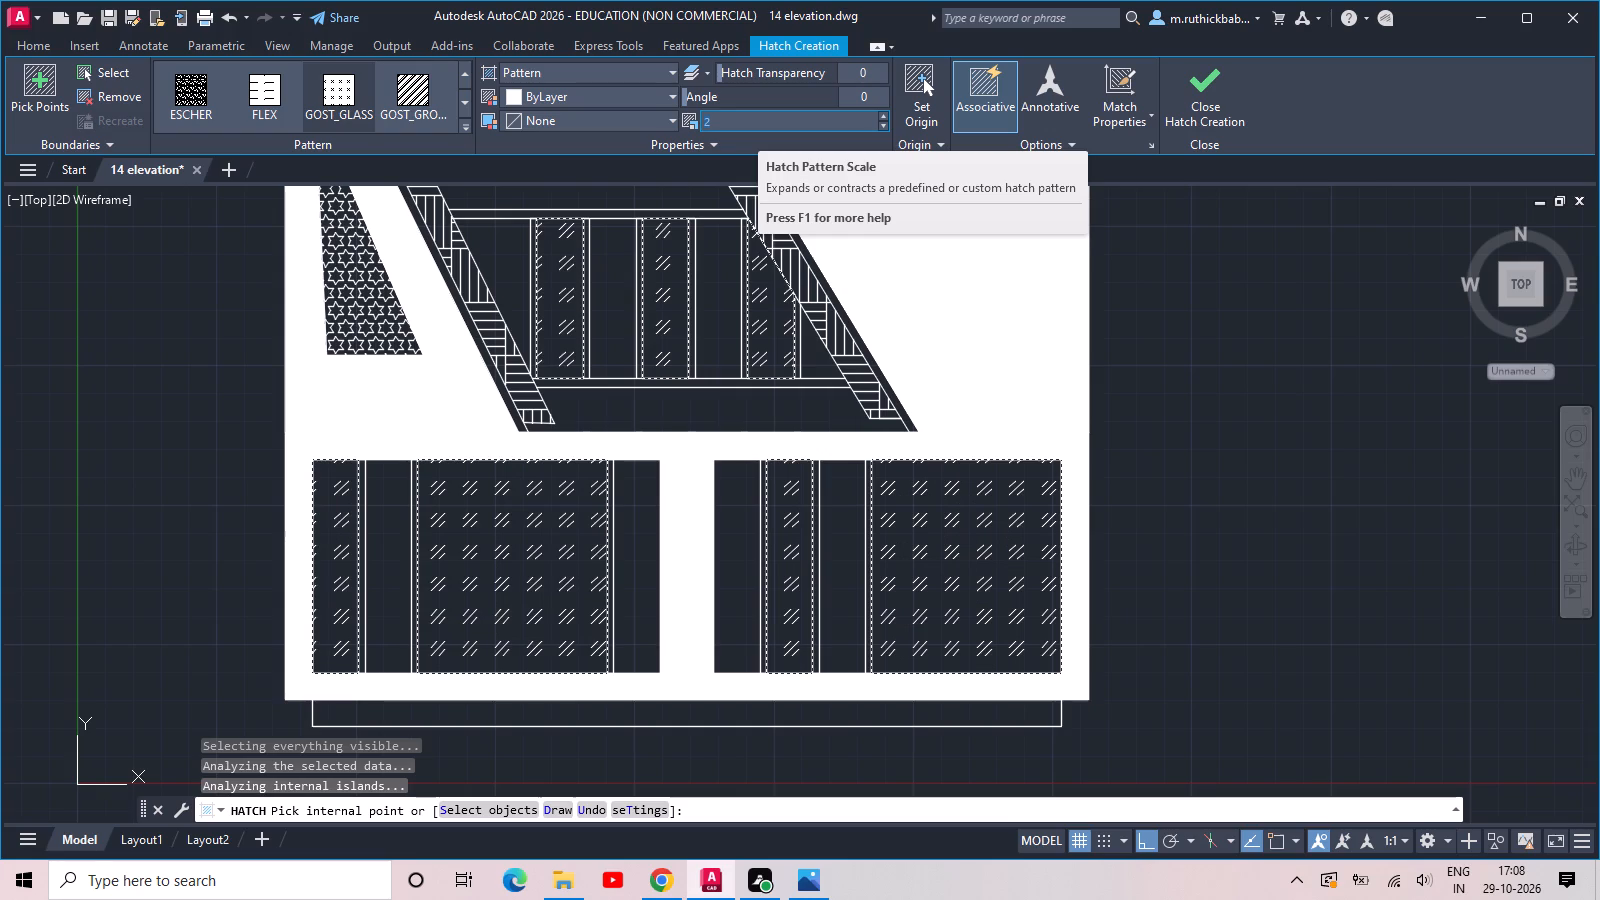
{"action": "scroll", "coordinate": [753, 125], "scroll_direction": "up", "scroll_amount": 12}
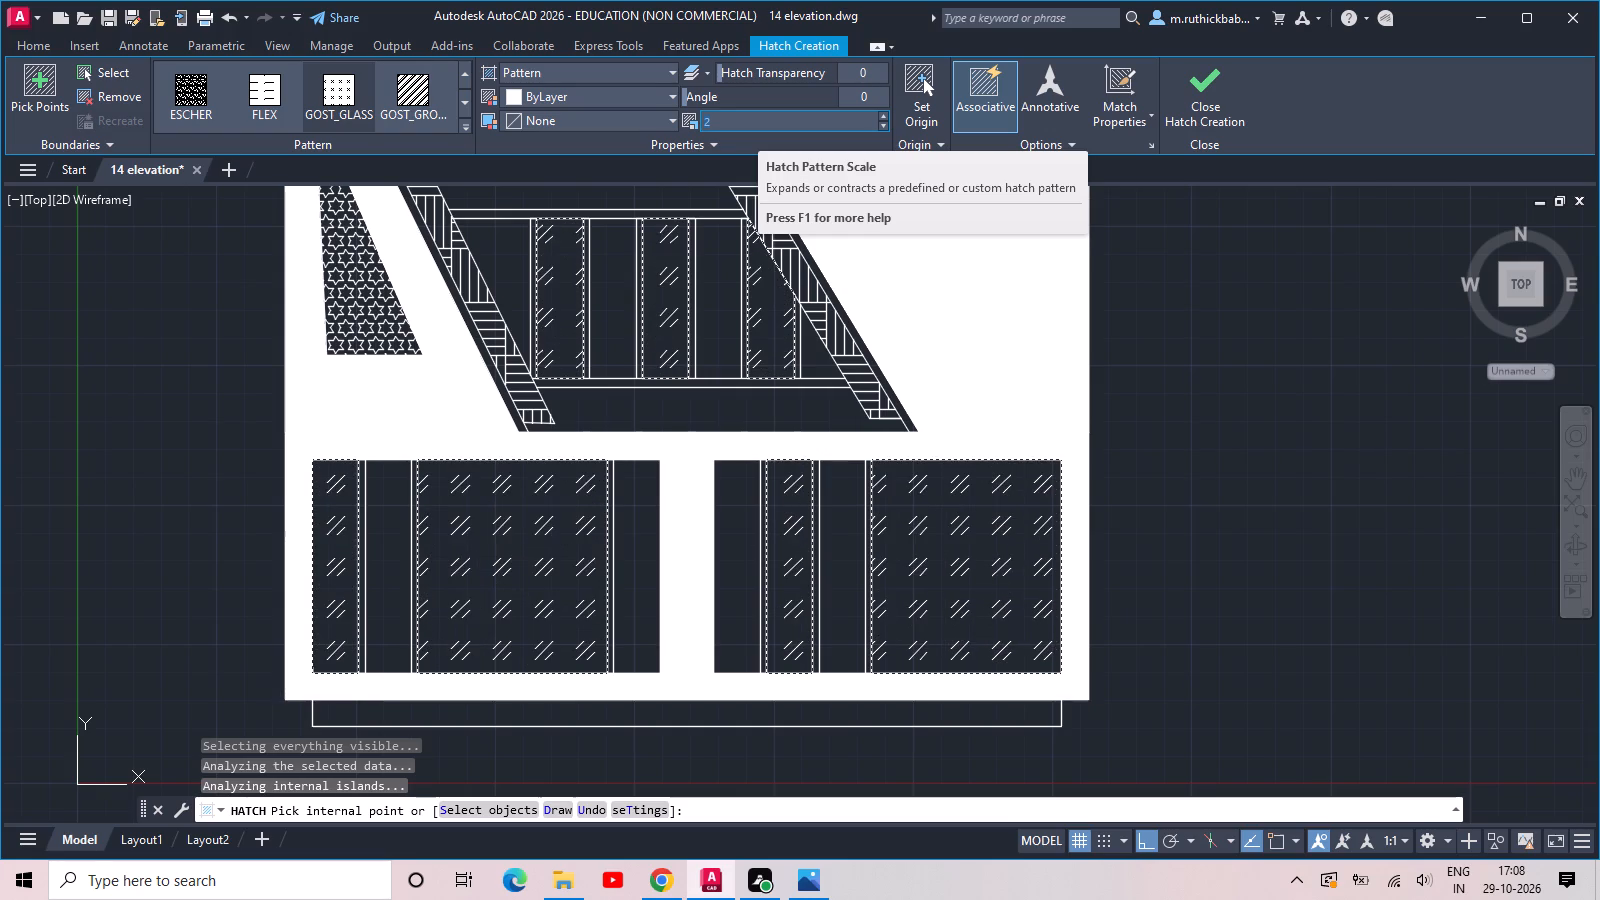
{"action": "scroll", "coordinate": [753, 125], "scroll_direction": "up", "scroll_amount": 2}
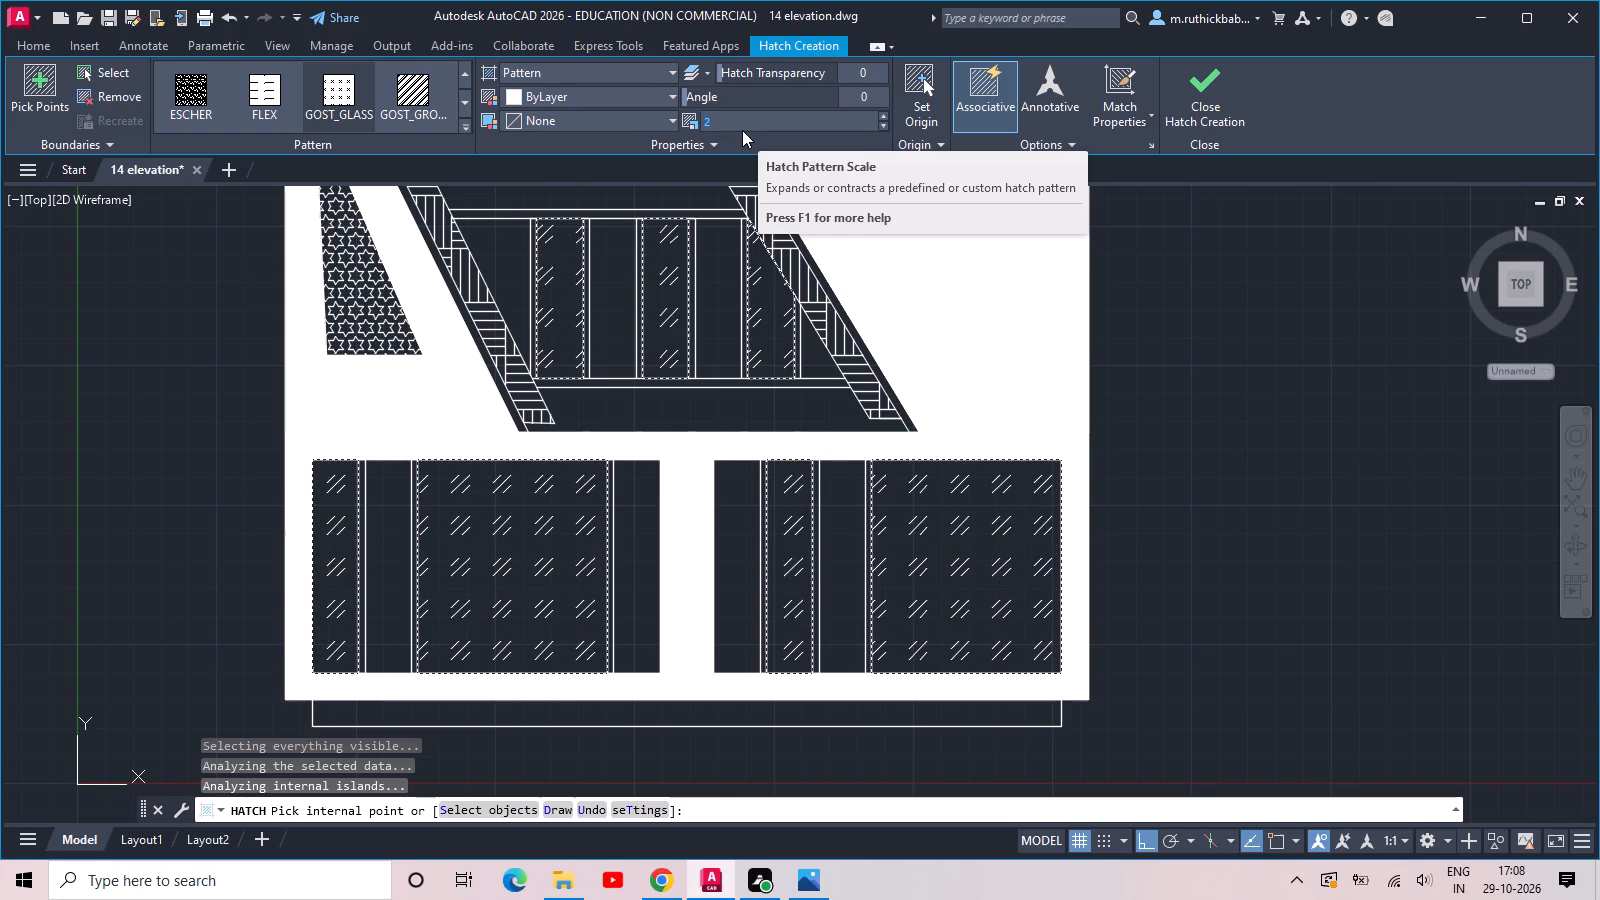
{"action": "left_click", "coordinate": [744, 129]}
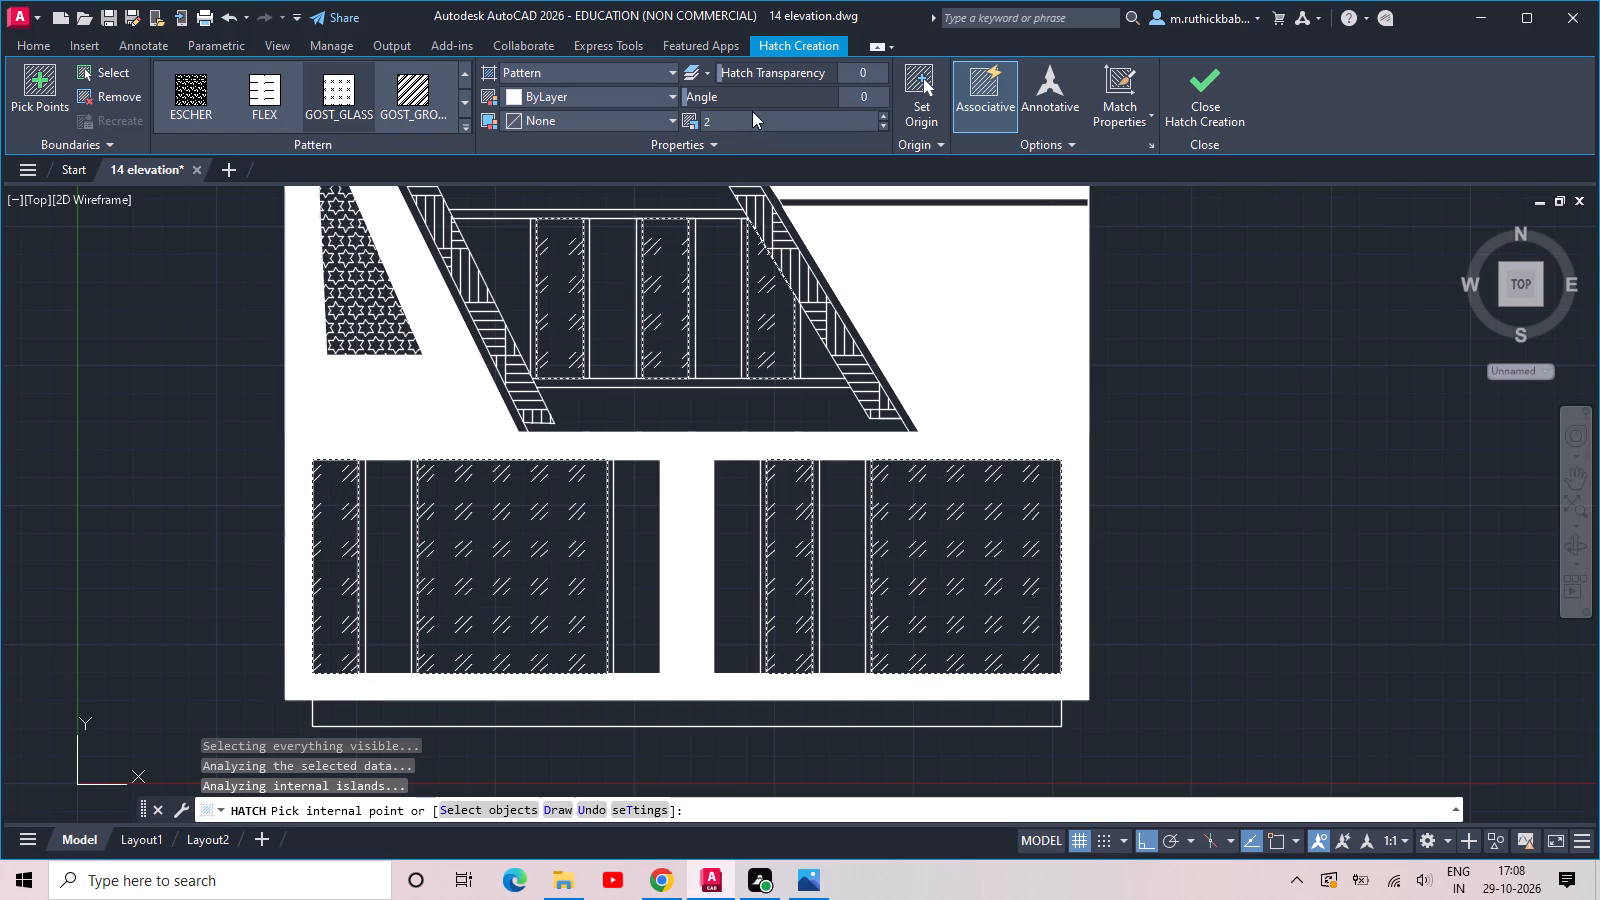
Set the GOST_GLASS hatch's transparency to 59 and finish the hatch.
{"action": "left_click_drag", "start_coordinate": [722, 61], "coordinate": [807, 71]}
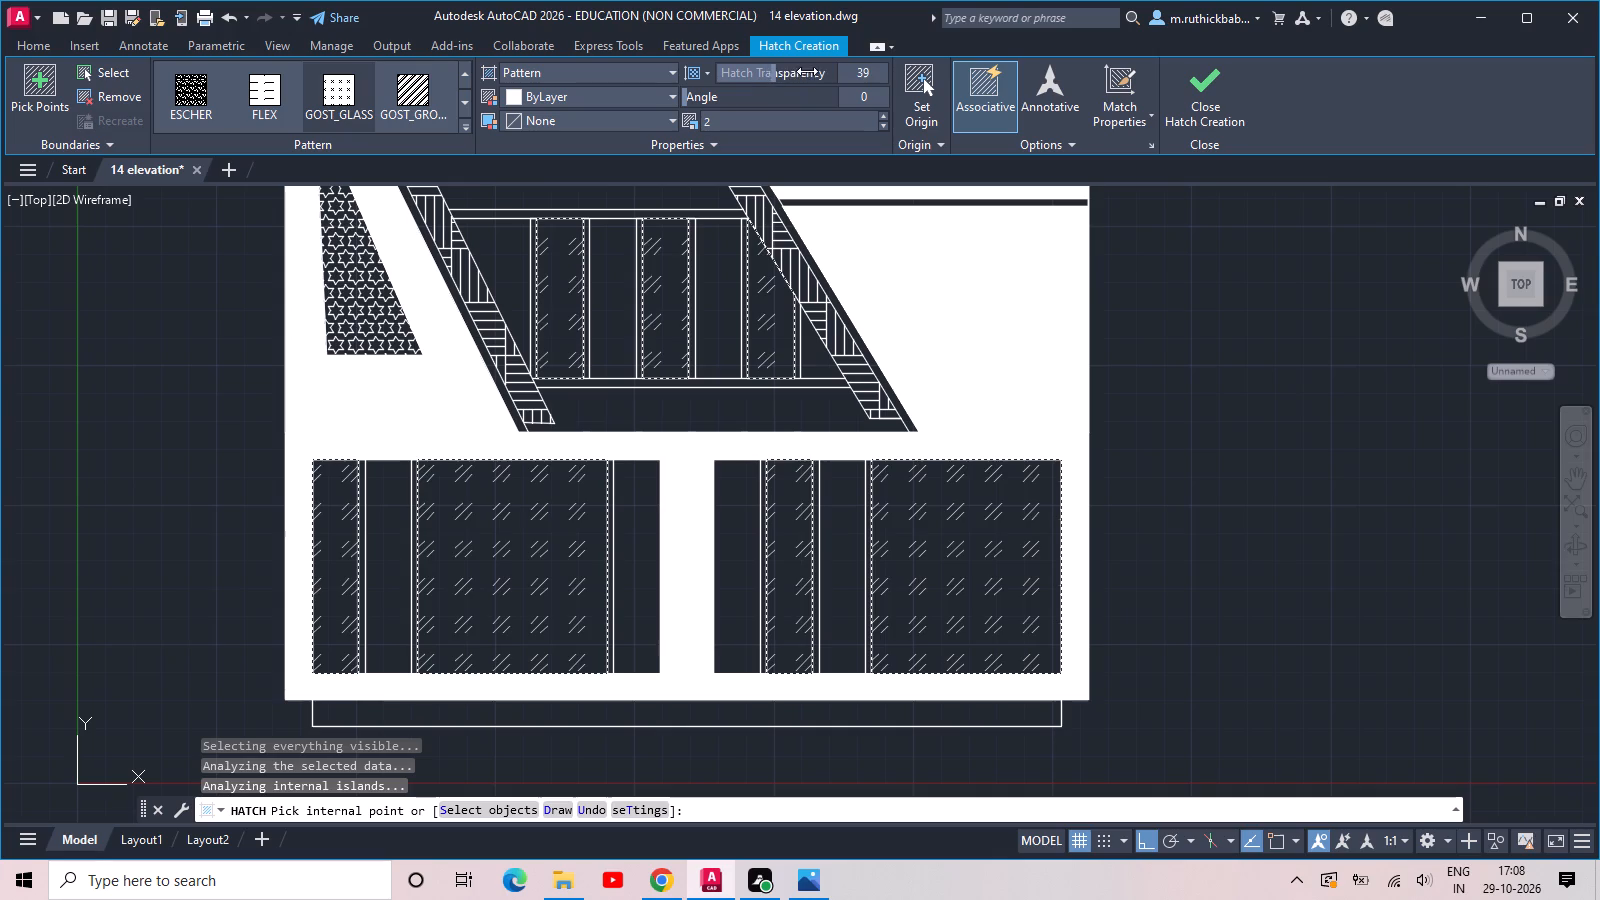
{"action": "left_click_drag", "start_coordinate": [807, 71], "coordinate": [828, 71]}
{"action": "middle_click_drag", "start_coordinate": [707, 408], "coordinate": [718, 450]}
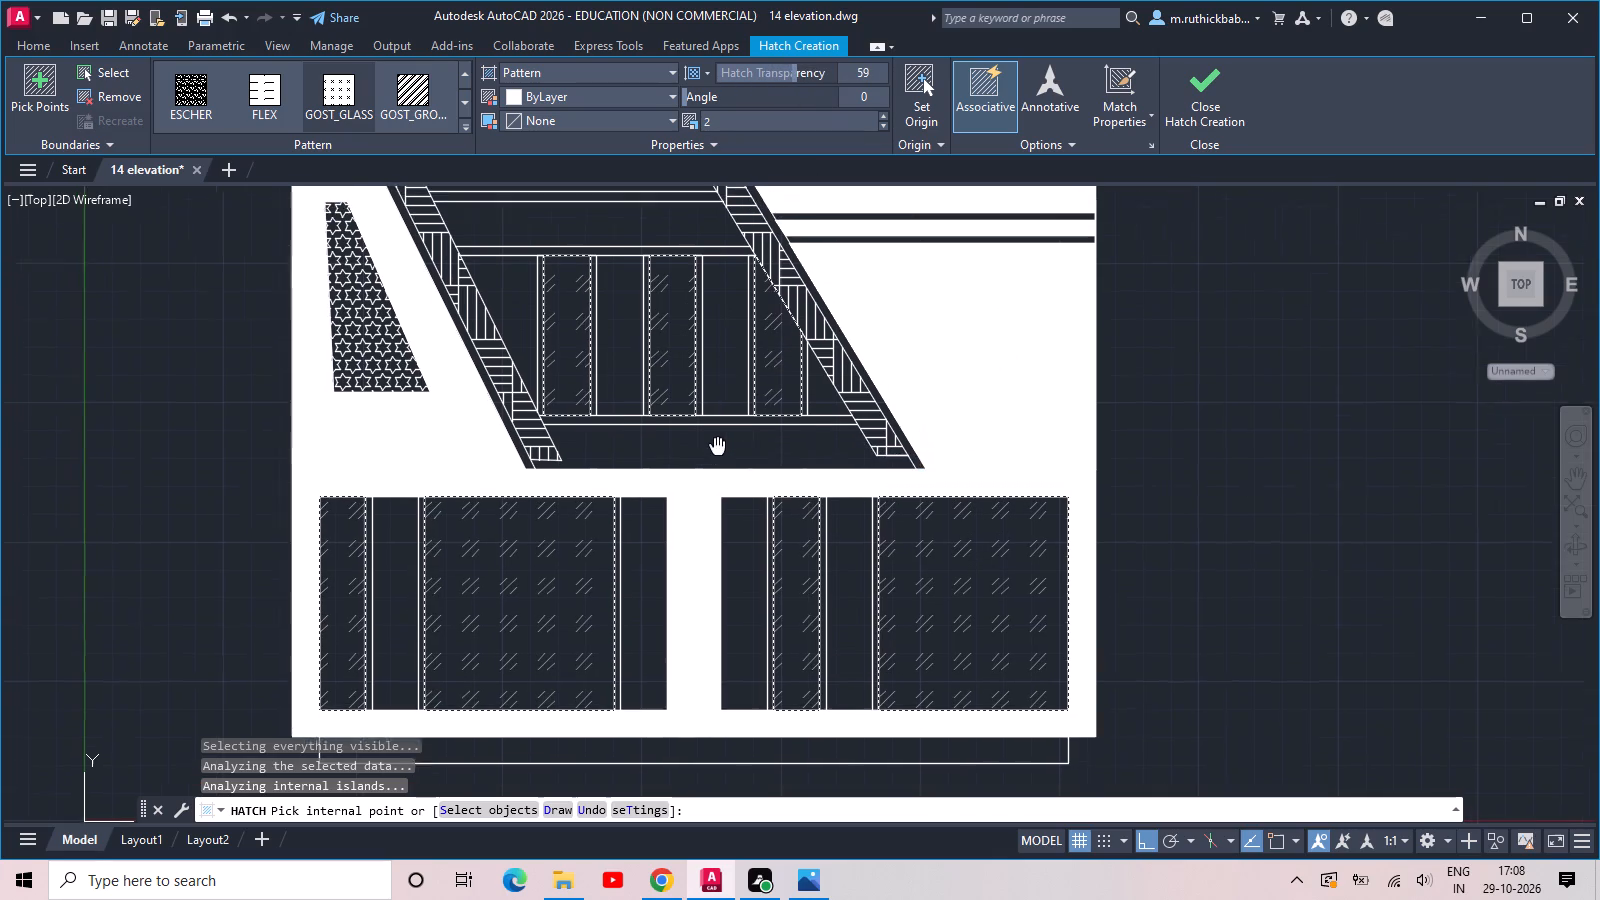
{"action": "middle_click_drag", "start_coordinate": [718, 450], "coordinate": [821, 475]}
{"action": "scroll", "coordinate": [818, 473], "scroll_direction": "down", "scroll_amount": 1}
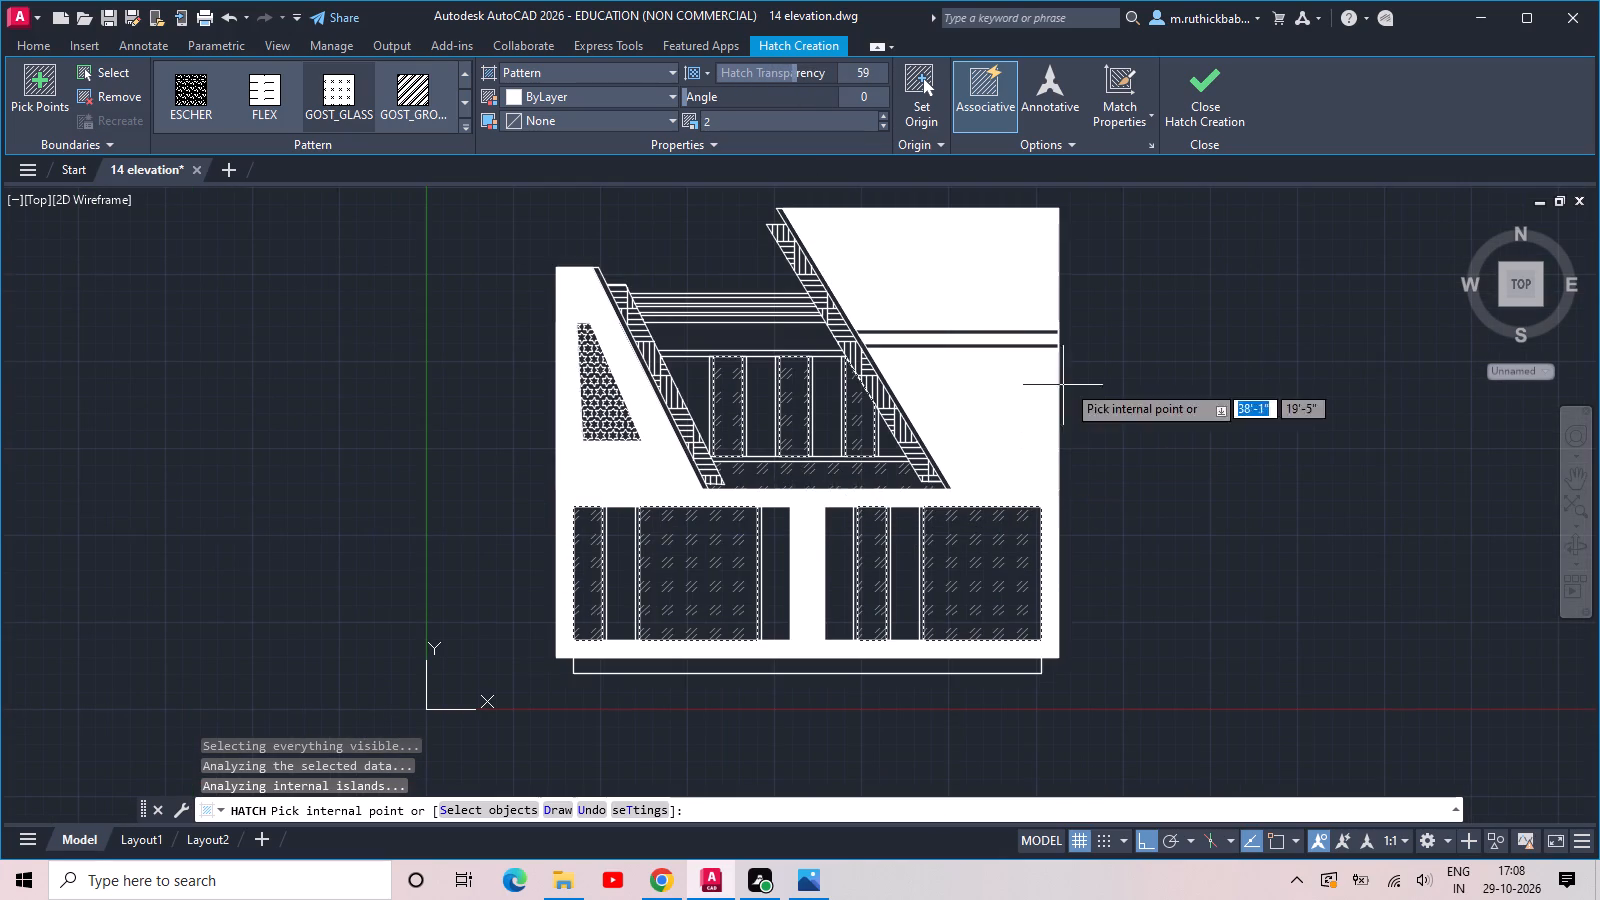
{"action": "left_click", "coordinate": [1220, 101]}
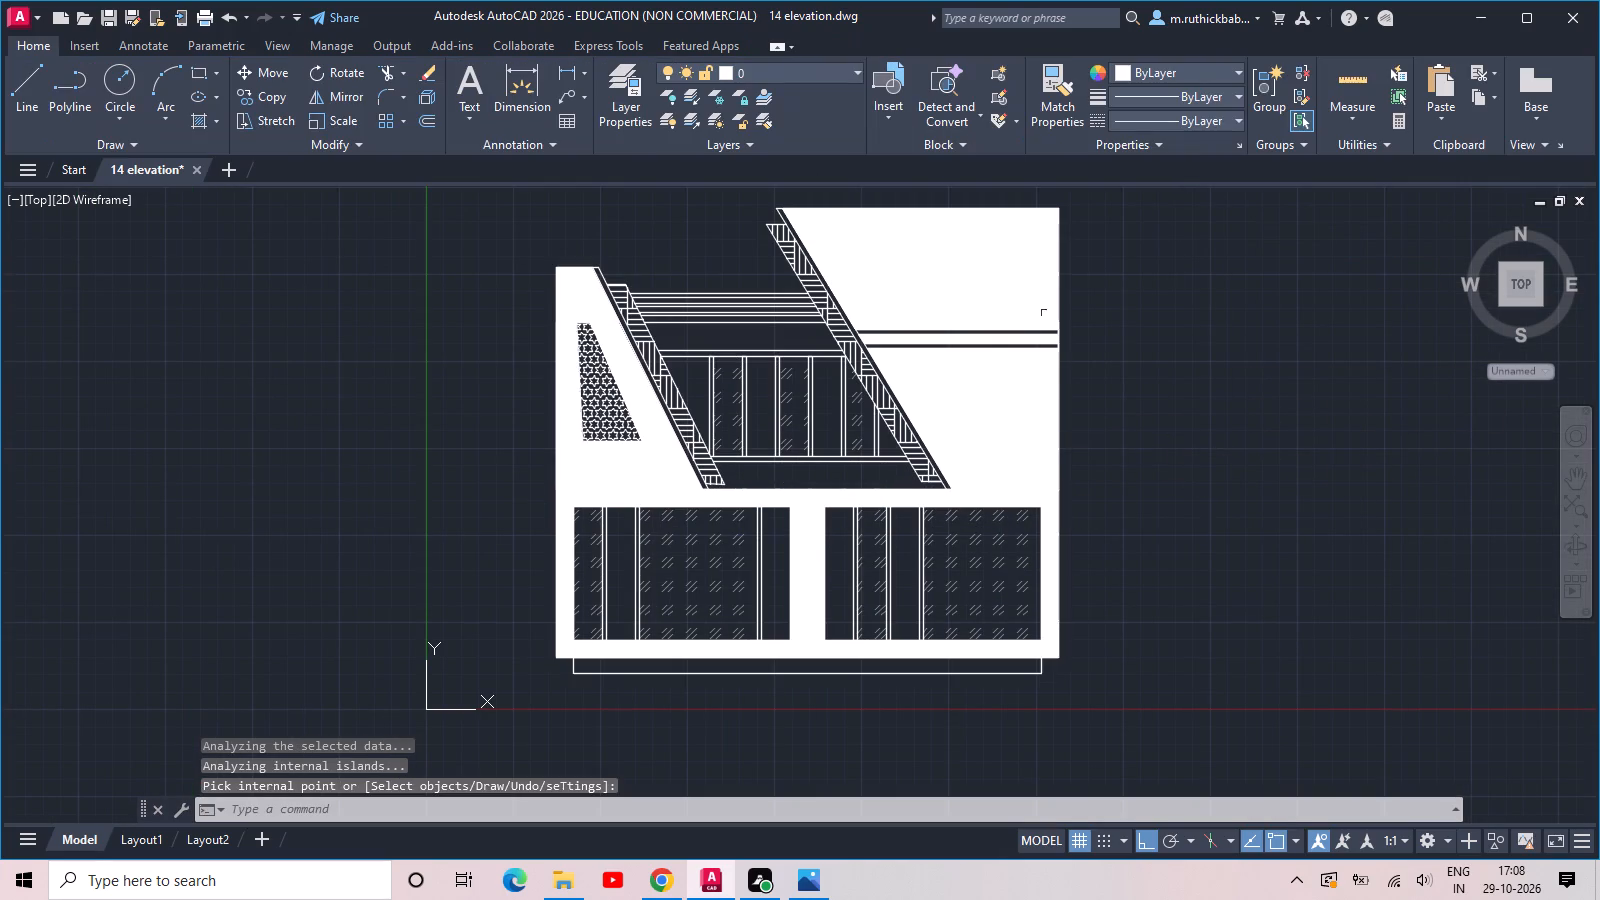
Set the transparency of the lower storey's solid wall hatch to 40 and finish editing it.
{"action": "scroll", "coordinate": [803, 524], "scroll_direction": "up", "scroll_amount": 2}
{"action": "left_click", "coordinate": [814, 511]}
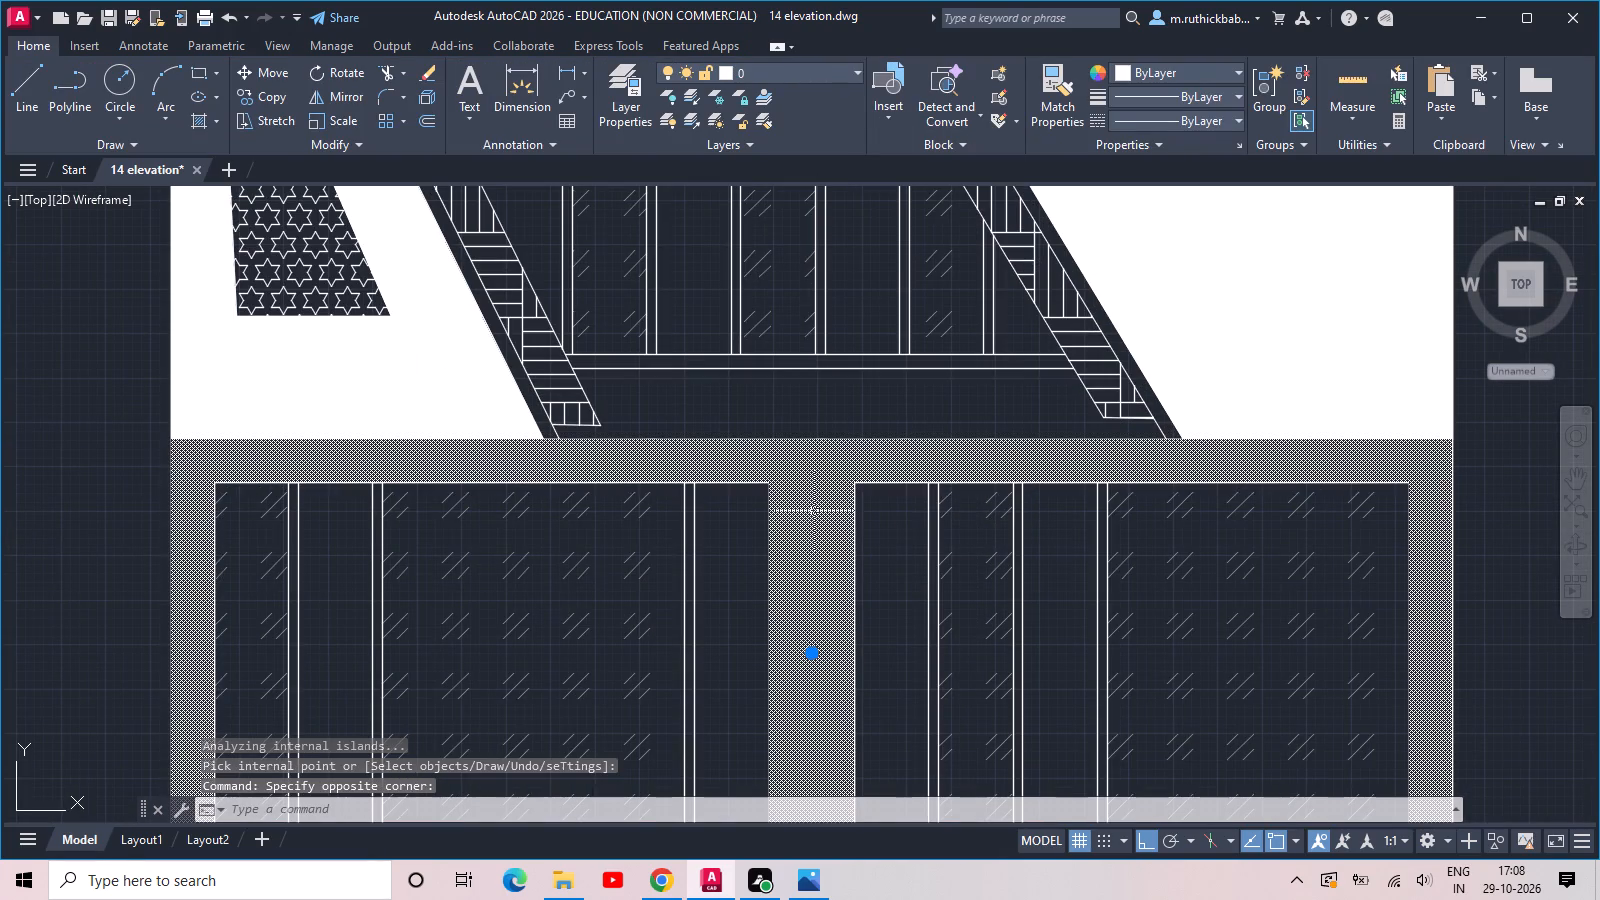
{"action": "scroll", "coordinate": [842, 228], "scroll_direction": "down", "scroll_amount": 1}
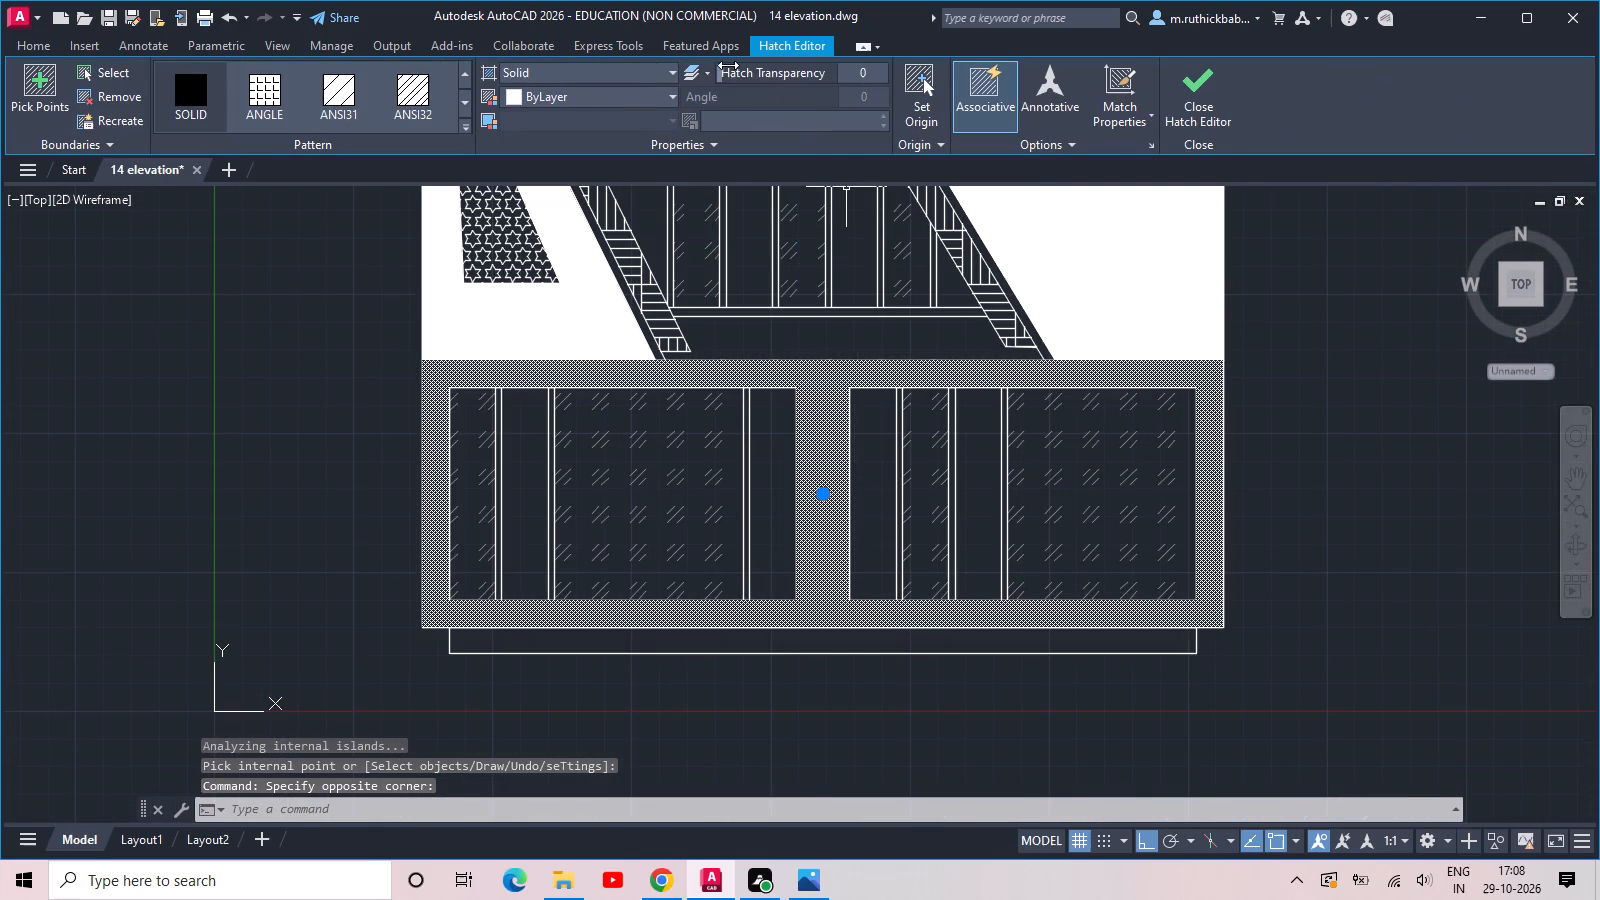
{"action": "left_click_drag", "start_coordinate": [729, 65], "coordinate": [800, 74]}
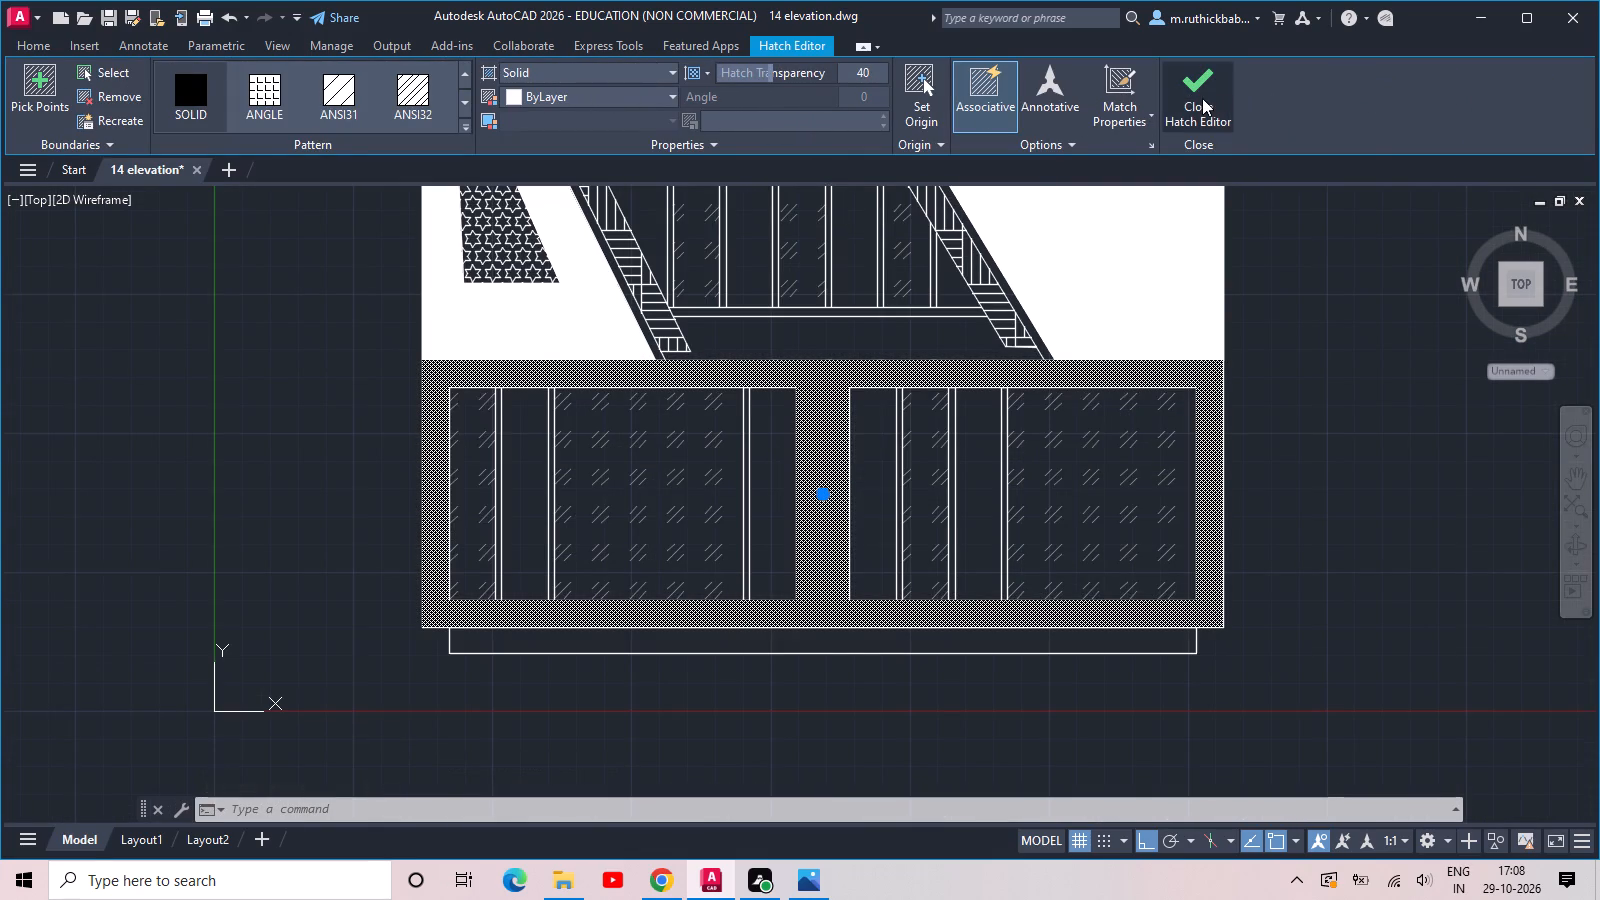
{"action": "double_click", "coordinate": [1200, 97]}
Examine the hatches across both storeys of the elevation.
{"action": "scroll", "coordinate": [1215, 156], "scroll_direction": "down", "scroll_amount": 2}
{"action": "middle_click_drag", "start_coordinate": [1225, 224], "coordinate": [996, 473]}
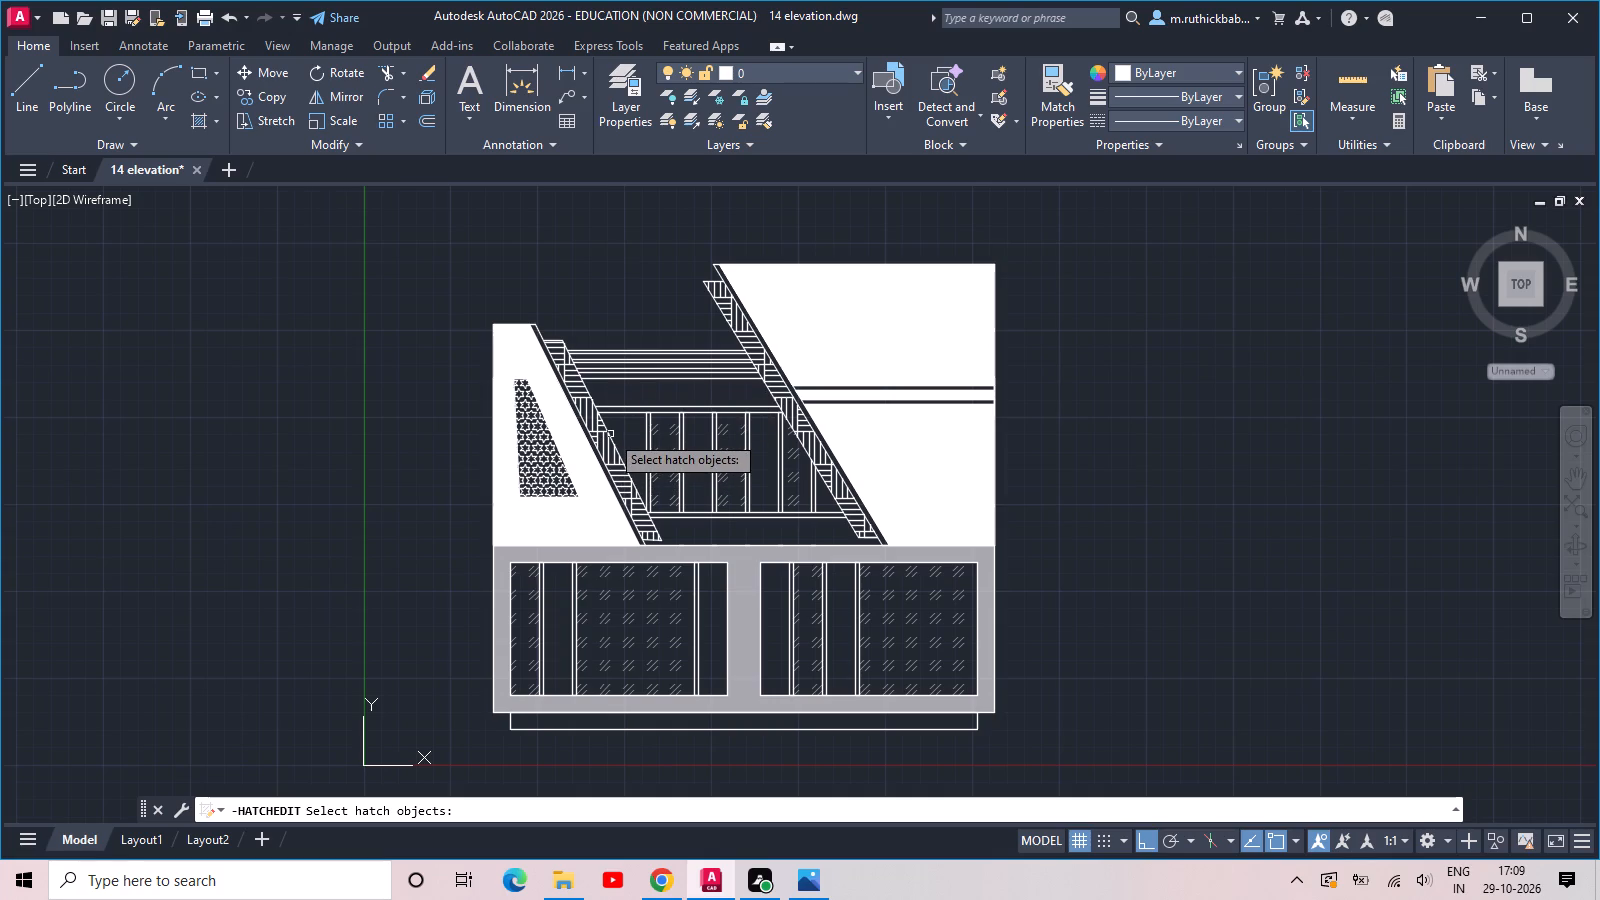
{"action": "scroll", "coordinate": [610, 433], "scroll_direction": "down", "scroll_amount": 1}
{"action": "scroll", "coordinate": [840, 513], "scroll_direction": "up", "scroll_amount": 1}
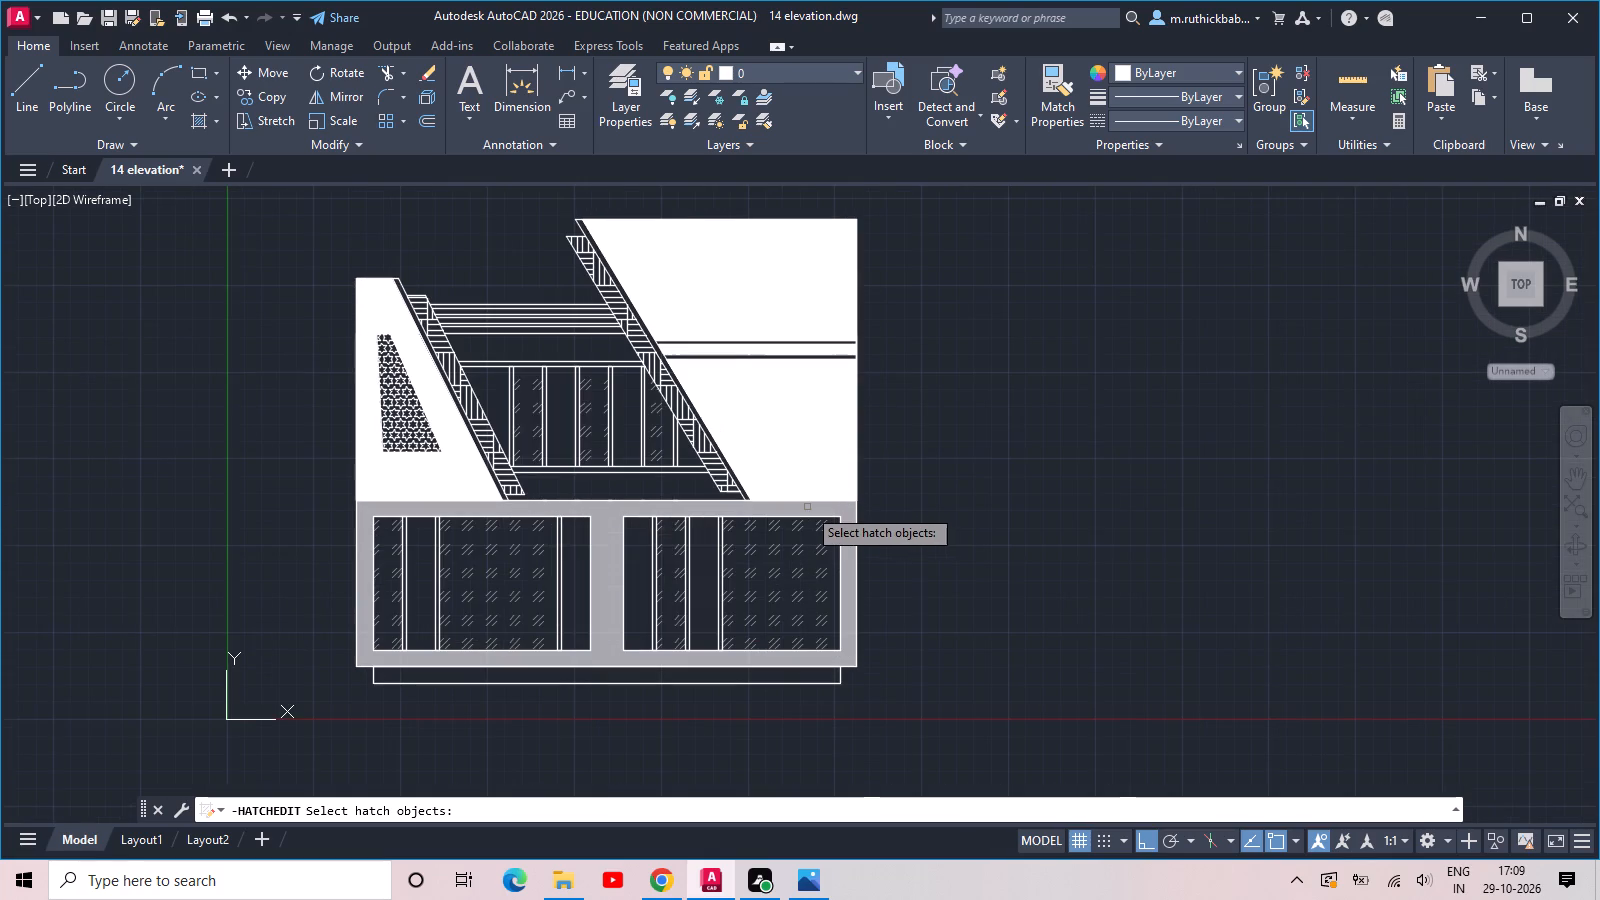
{"action": "scroll", "coordinate": [488, 505], "scroll_direction": "up", "scroll_amount": 1}
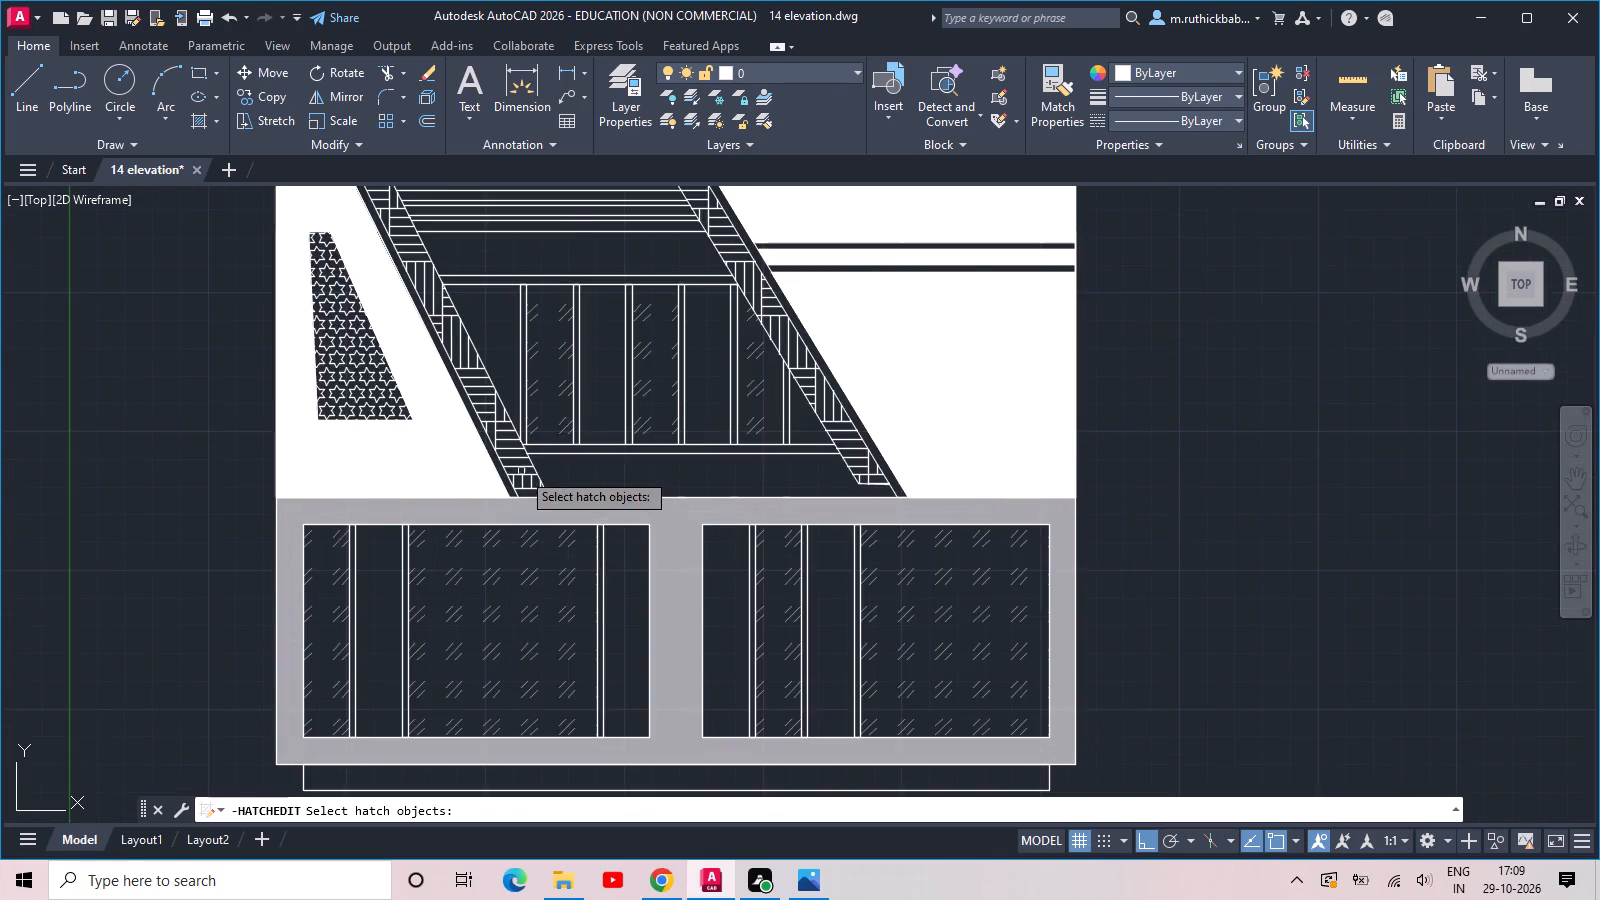
{"action": "scroll", "coordinate": [521, 471], "scroll_direction": "down", "scroll_amount": 1}
{"action": "middle_click_drag", "start_coordinate": [635, 478], "coordinate": [663, 528]}
{"action": "middle_click_drag", "start_coordinate": [678, 512], "coordinate": [696, 466]}
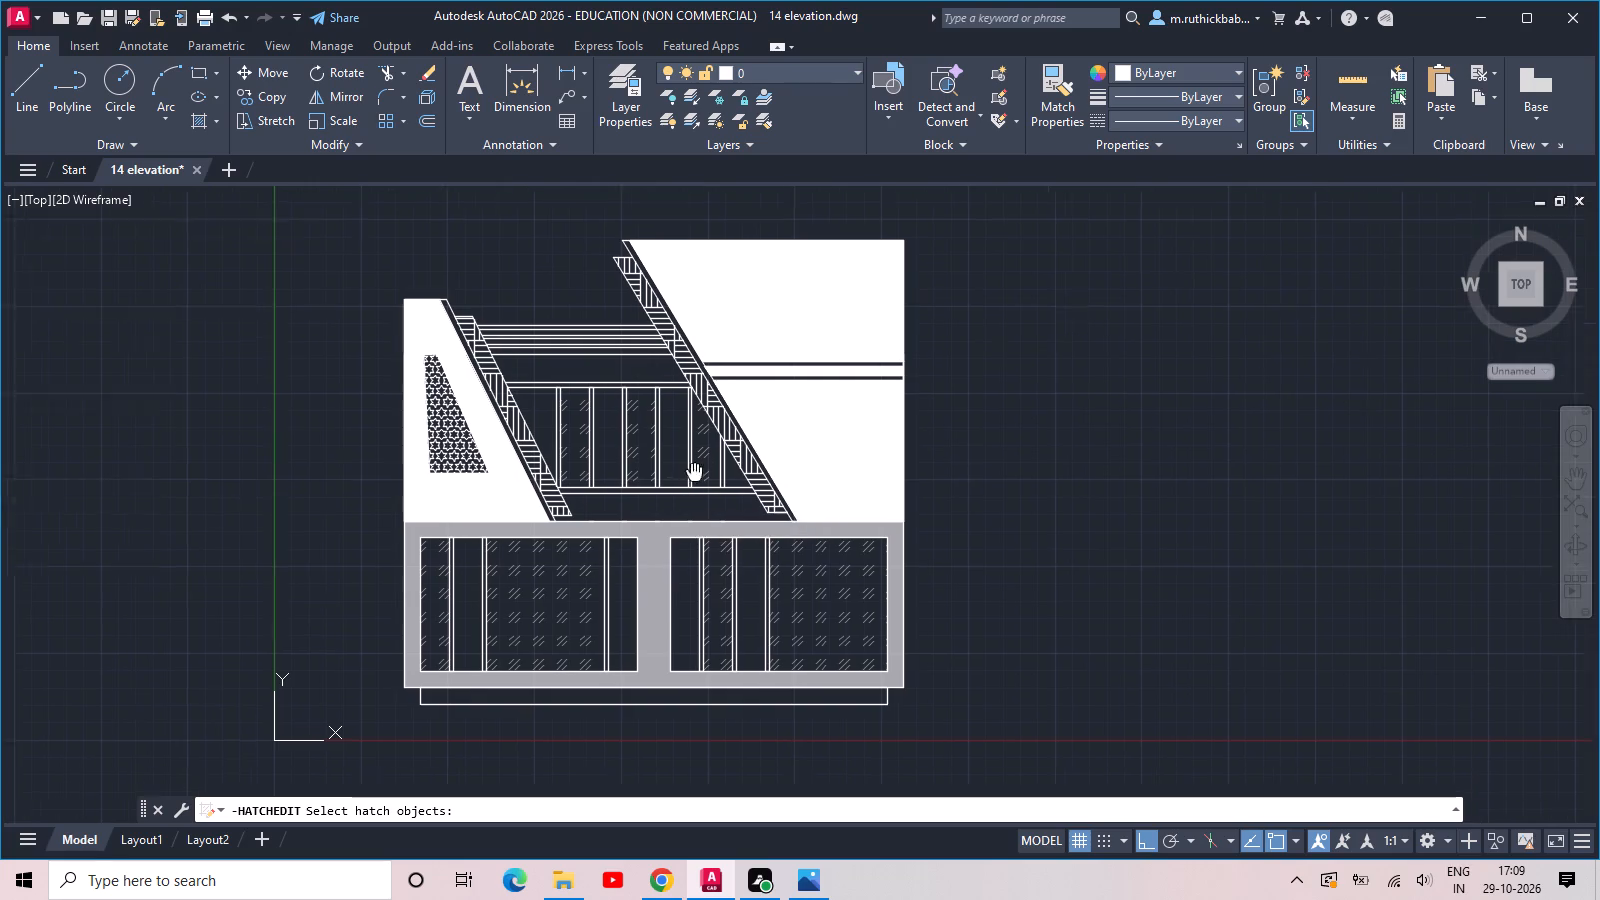
Draw a rectangular step about 5'-9" wide directly below the plinth's bottom edge, under the lower storey's first window.
{"action": "middle_click_drag", "start_coordinate": [696, 466], "coordinate": [724, 384]}
{"action": "scroll", "coordinate": [647, 597], "scroll_direction": "up", "scroll_amount": 1}
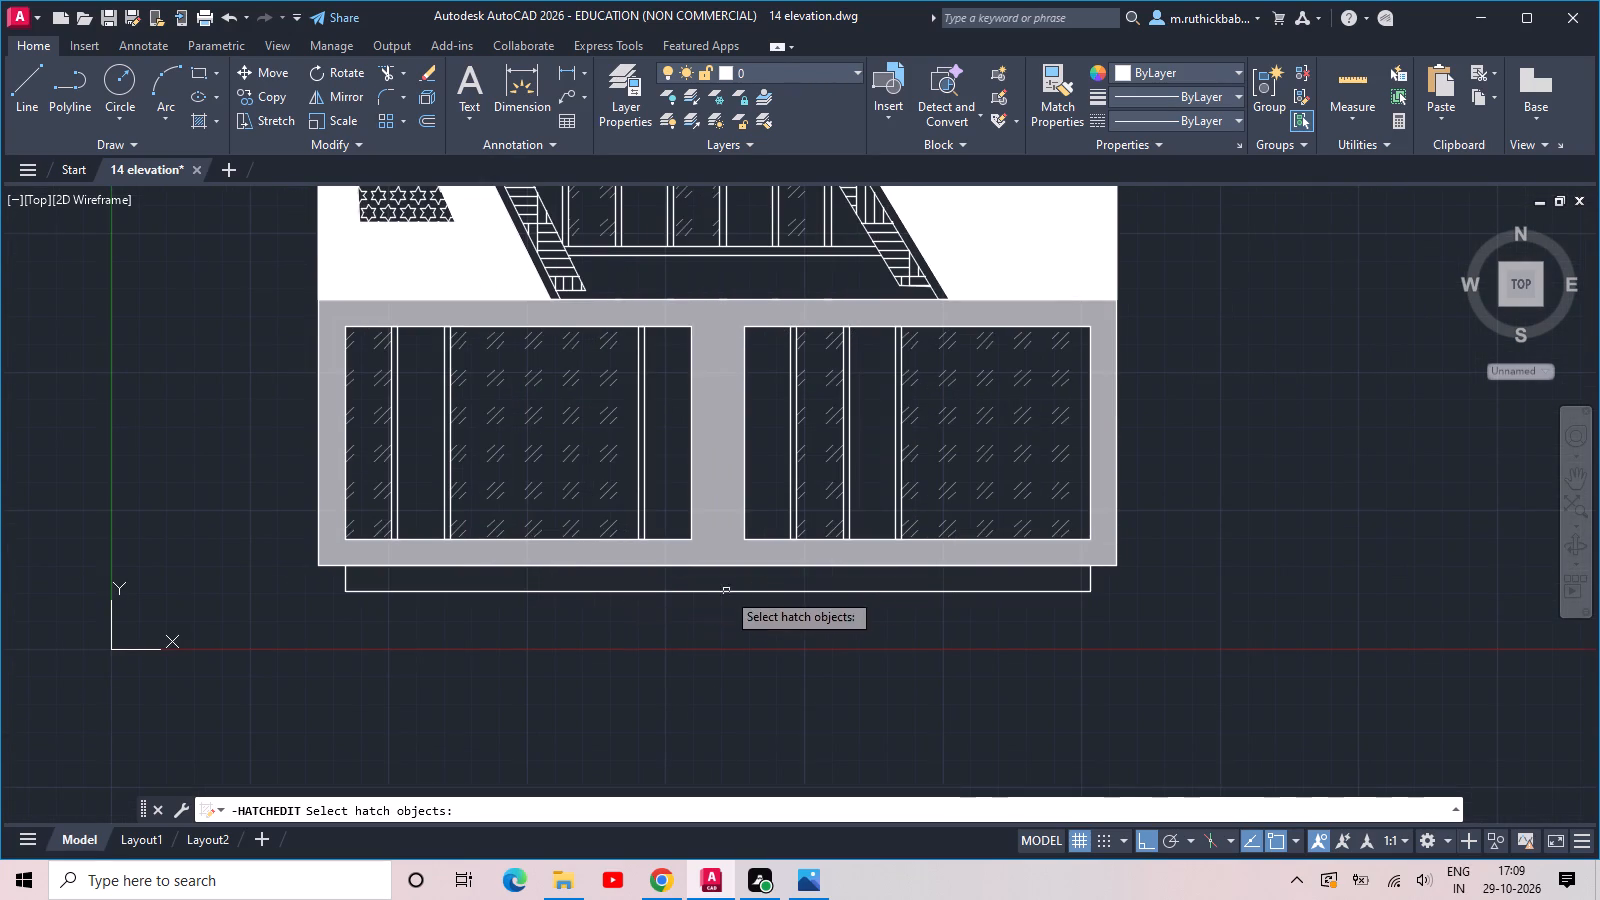
{"action": "key", "text": "Escape"}
{"action": "key", "text": "Escape"}
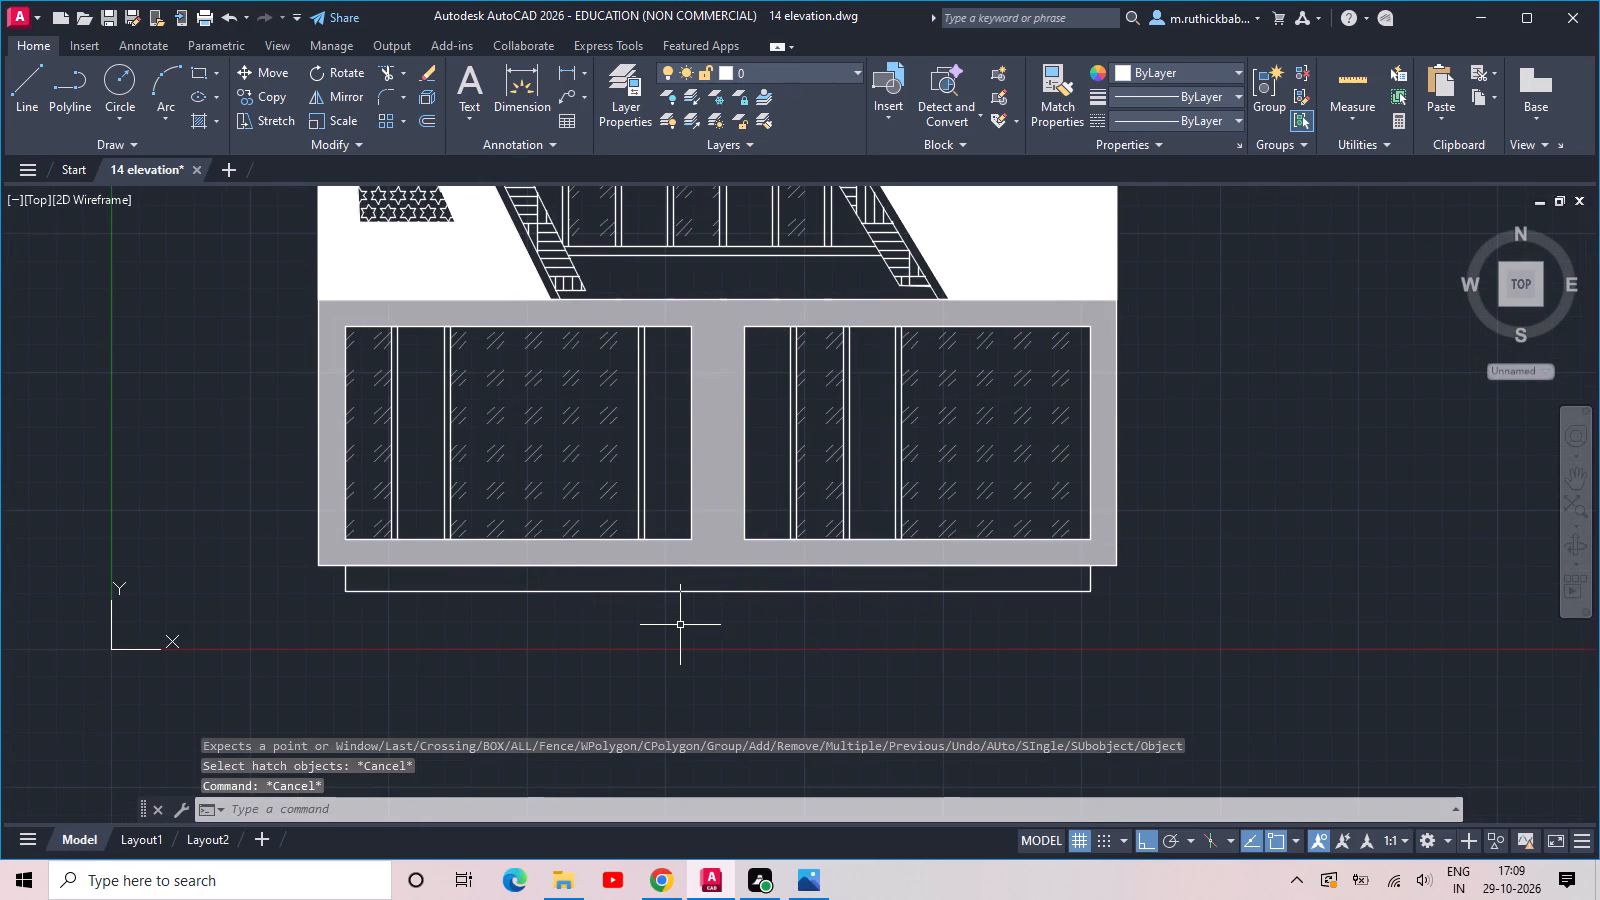
{"action": "type", "text": "rec"}
{"action": "key", "text": "space"}
{"action": "scroll", "coordinate": [461, 600], "scroll_direction": "up", "scroll_amount": 2}
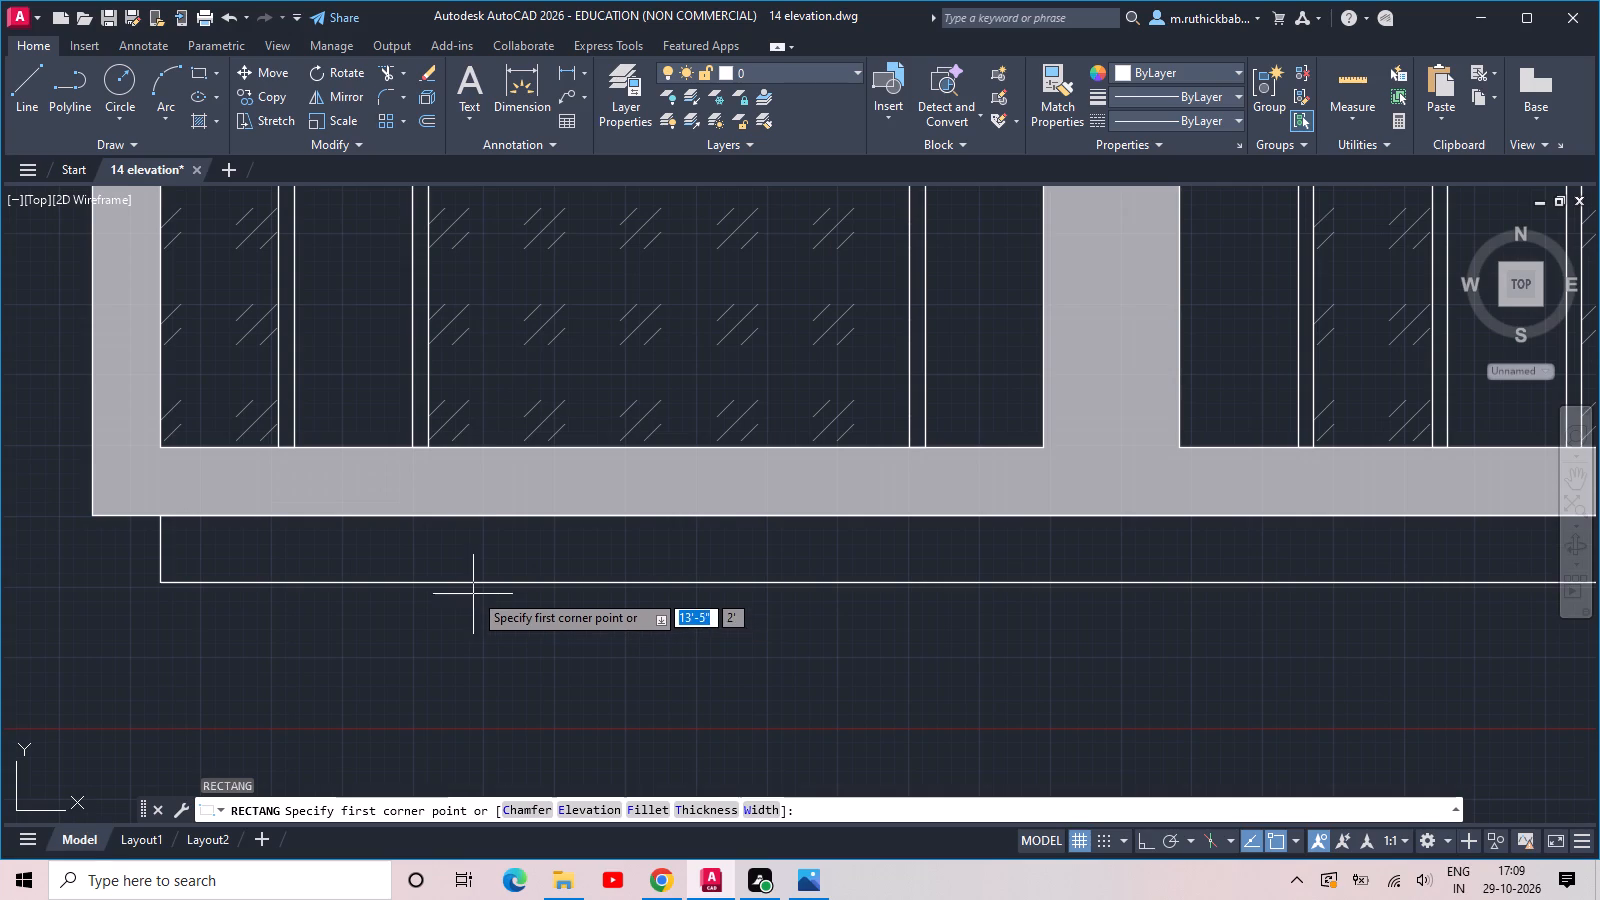
{"action": "left_click", "coordinate": [467, 582]}
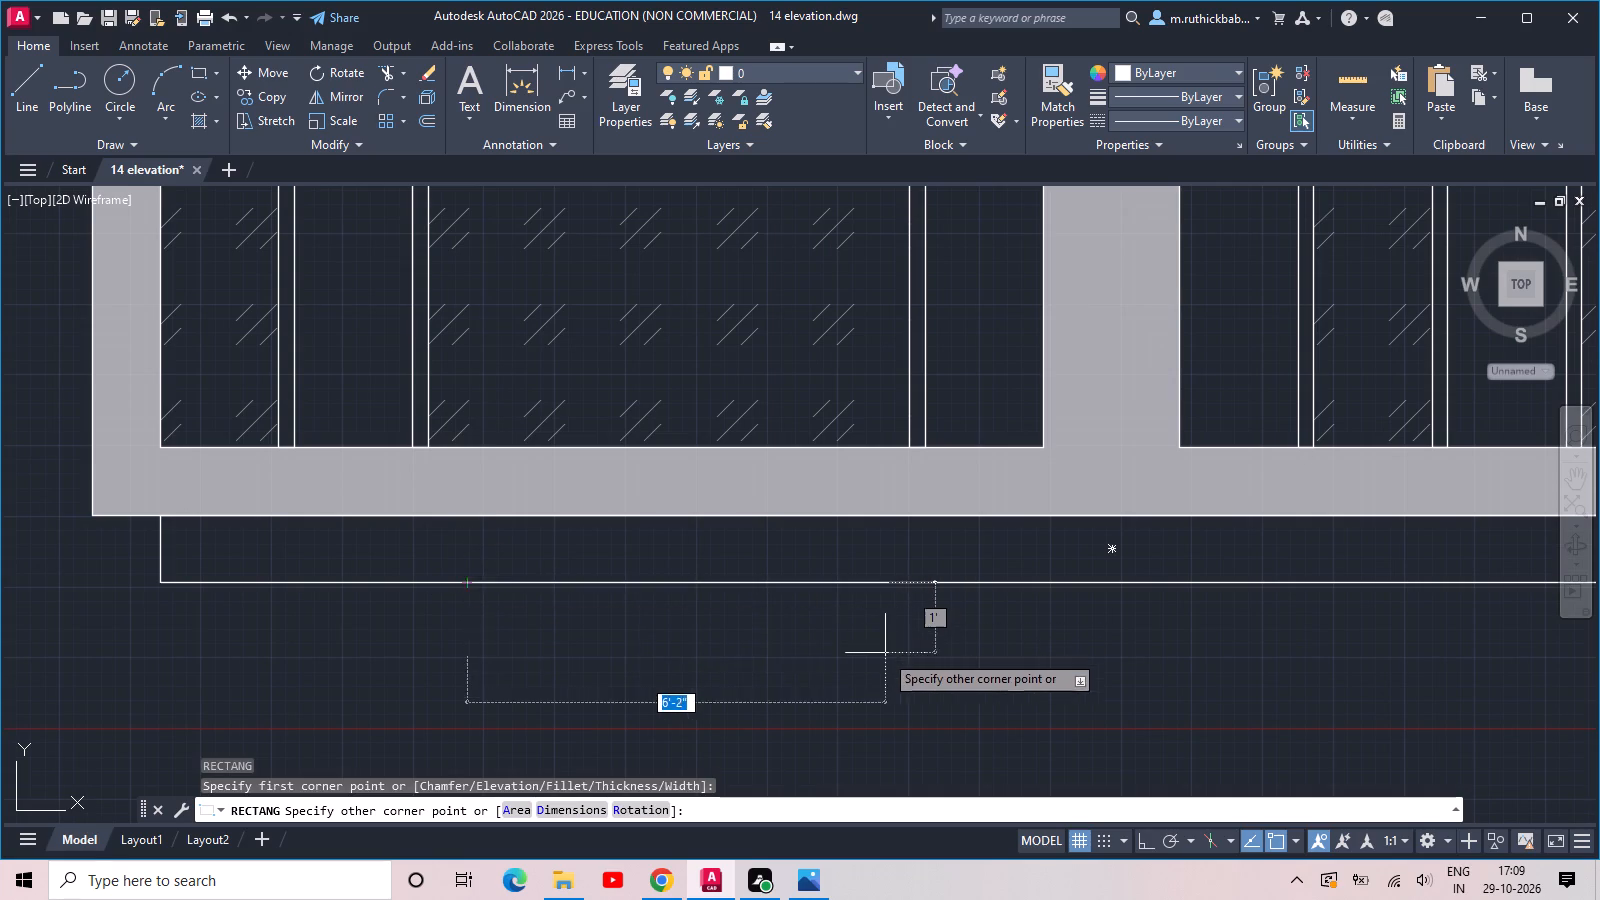
{"action": "left_click", "coordinate": [856, 639]}
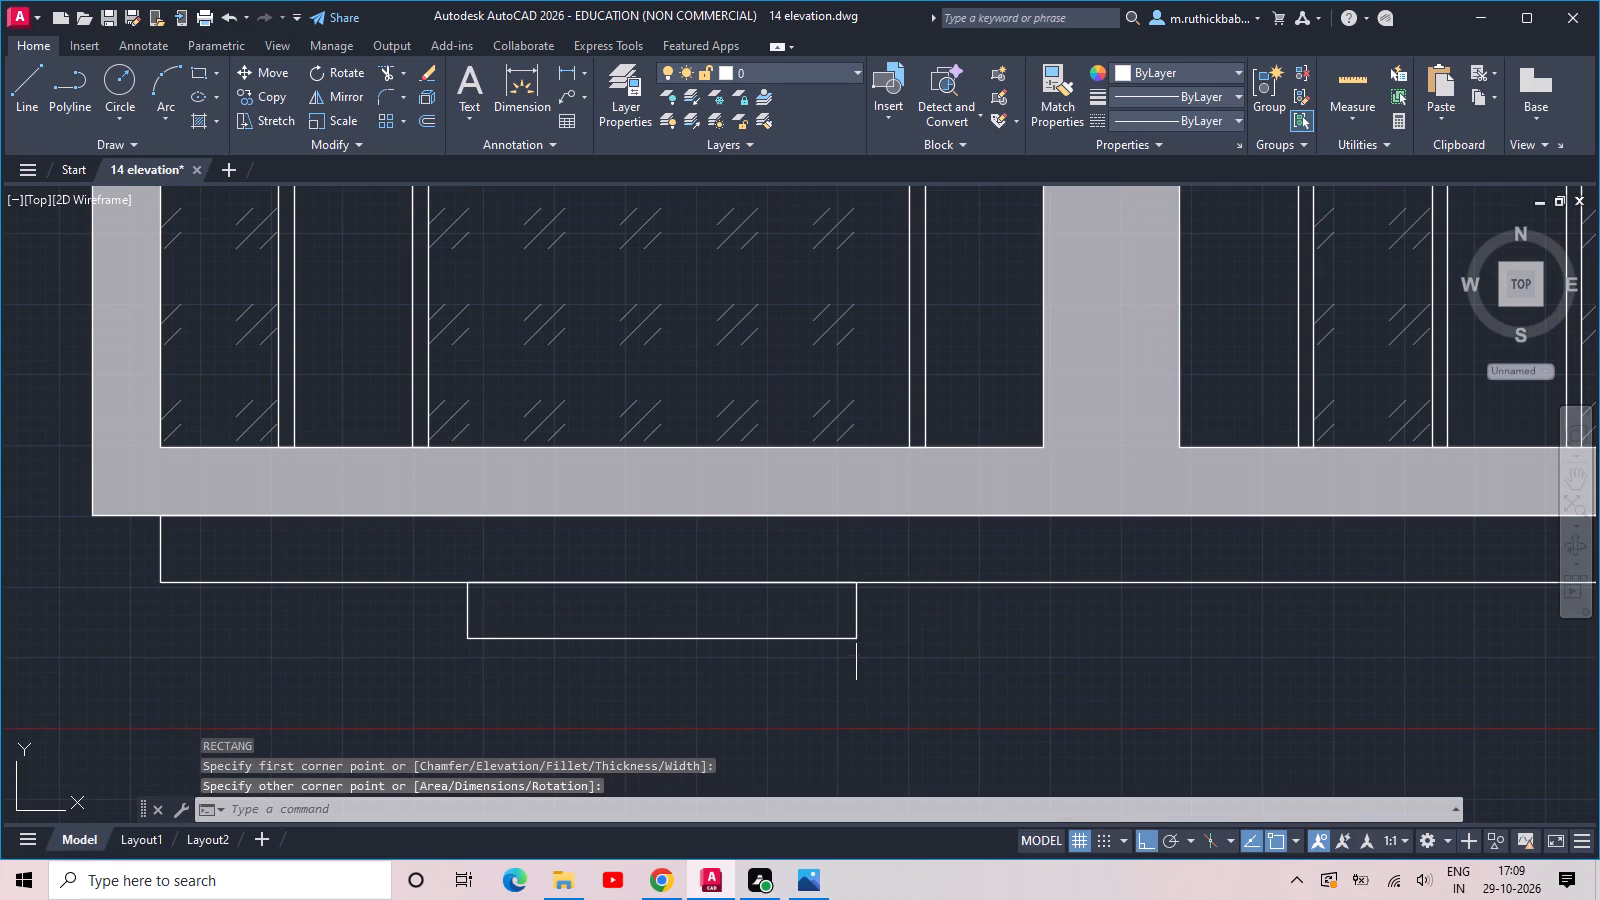
Draw a second rectangle about 5'-9" wide and 8" high directly beneath the first step, matching its width.
{"action": "key", "text": "space"}
{"action": "scroll", "coordinate": [671, 685], "scroll_direction": "up", "scroll_amount": 2}
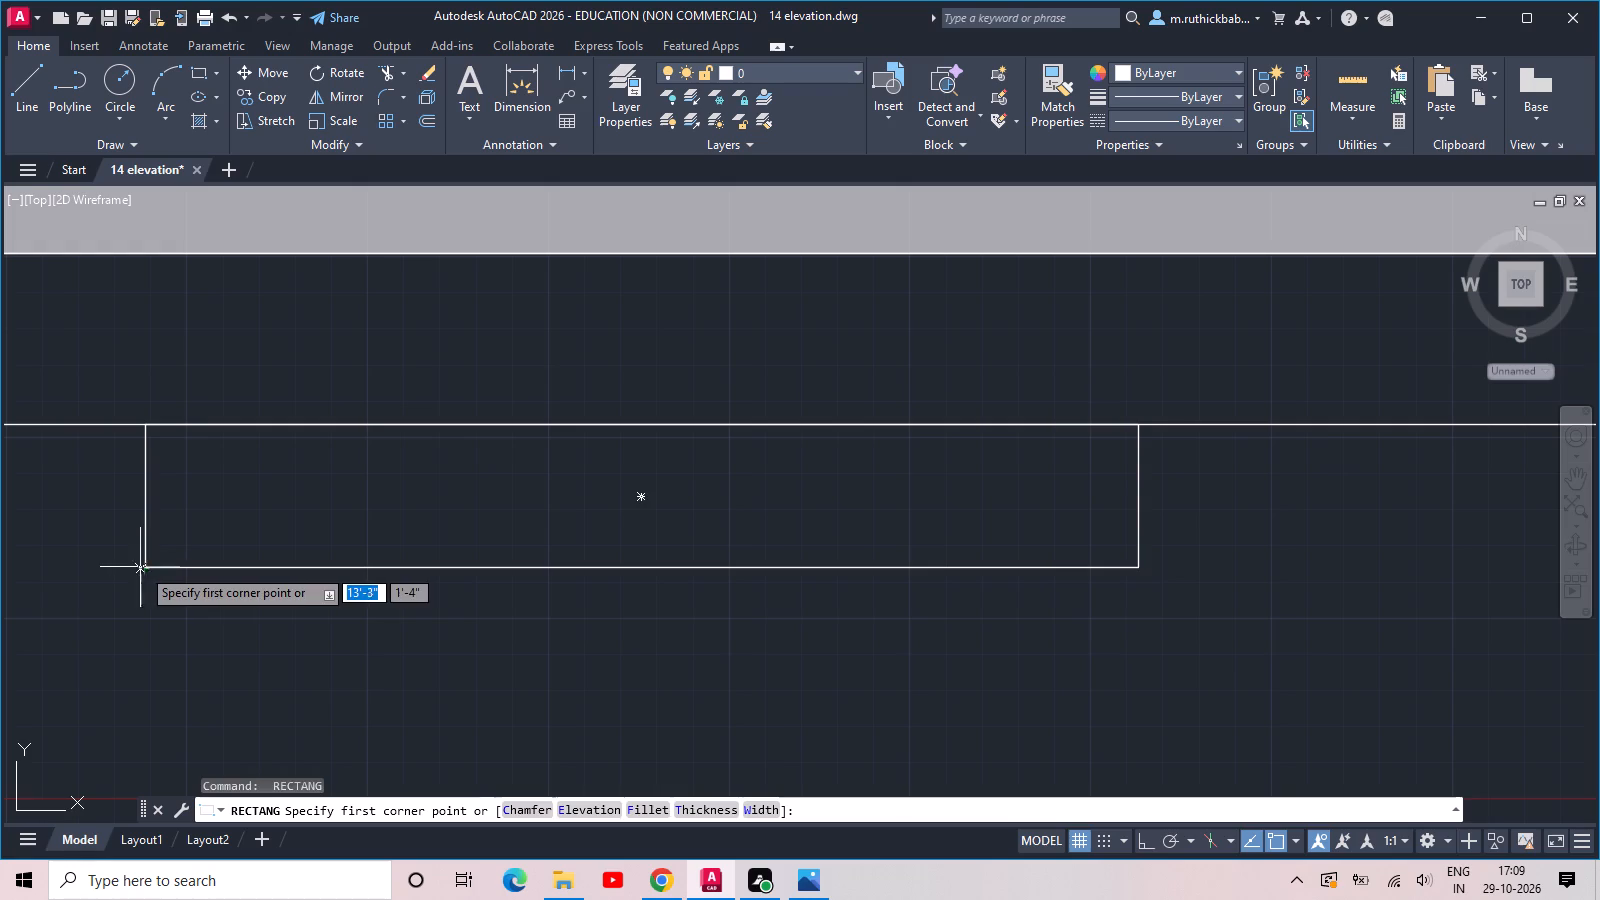
{"action": "left_click", "coordinate": [143, 567]}
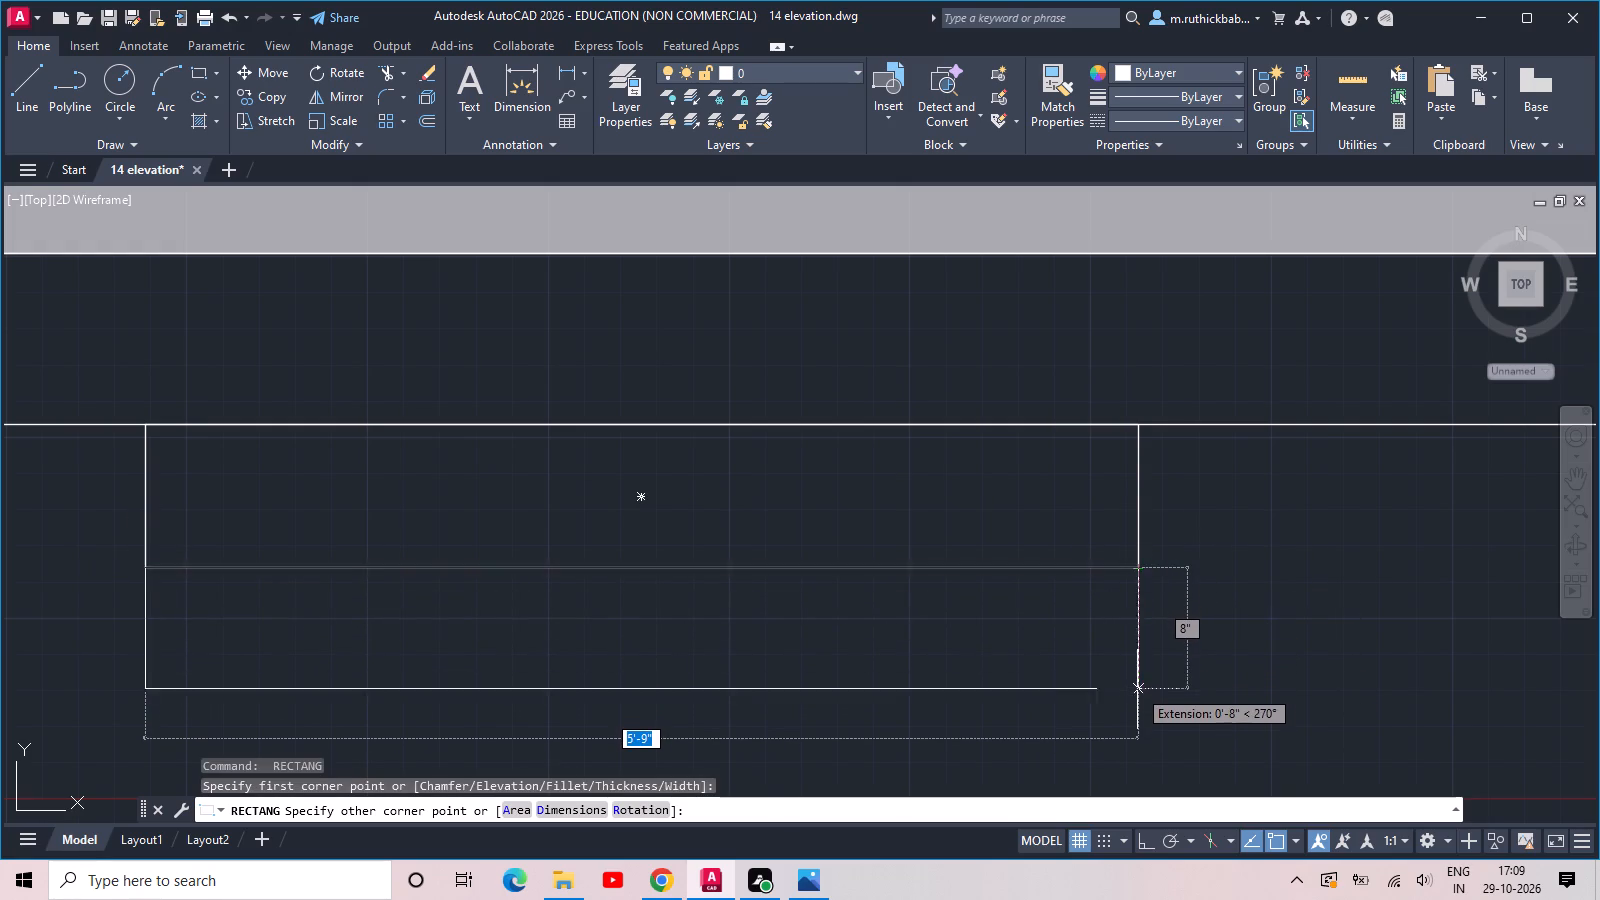
{"action": "left_click", "coordinate": [1137, 690]}
{"action": "scroll", "coordinate": [1153, 645], "scroll_direction": "down", "scroll_amount": 2}
{"action": "left_click", "coordinate": [1165, 647]}
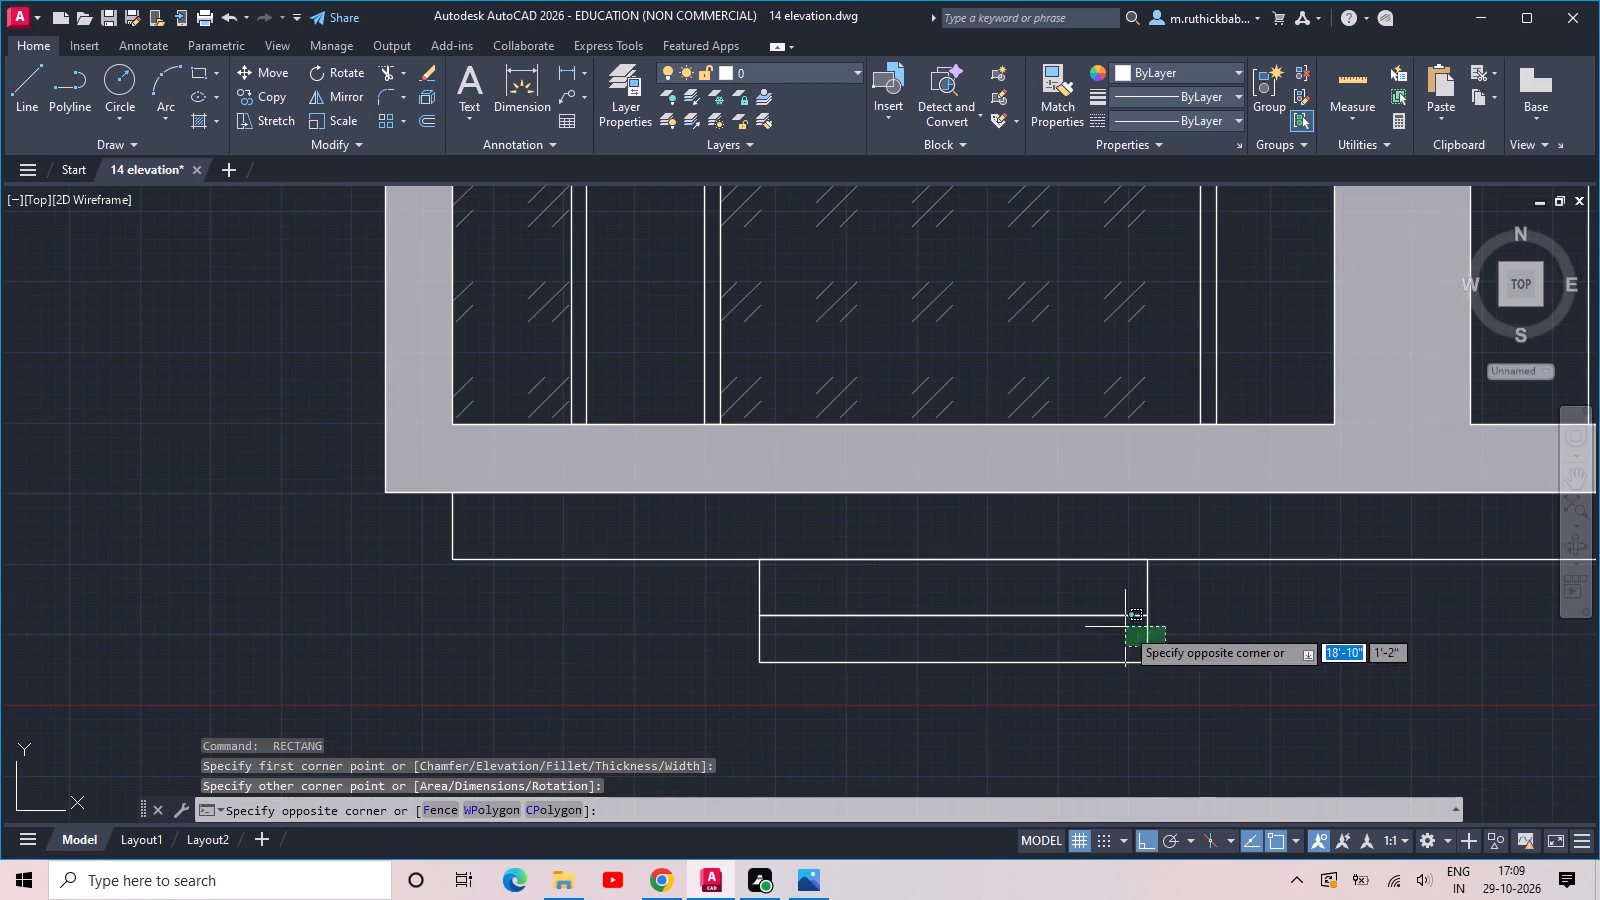
{"action": "left_click", "coordinate": [1221, 626]}
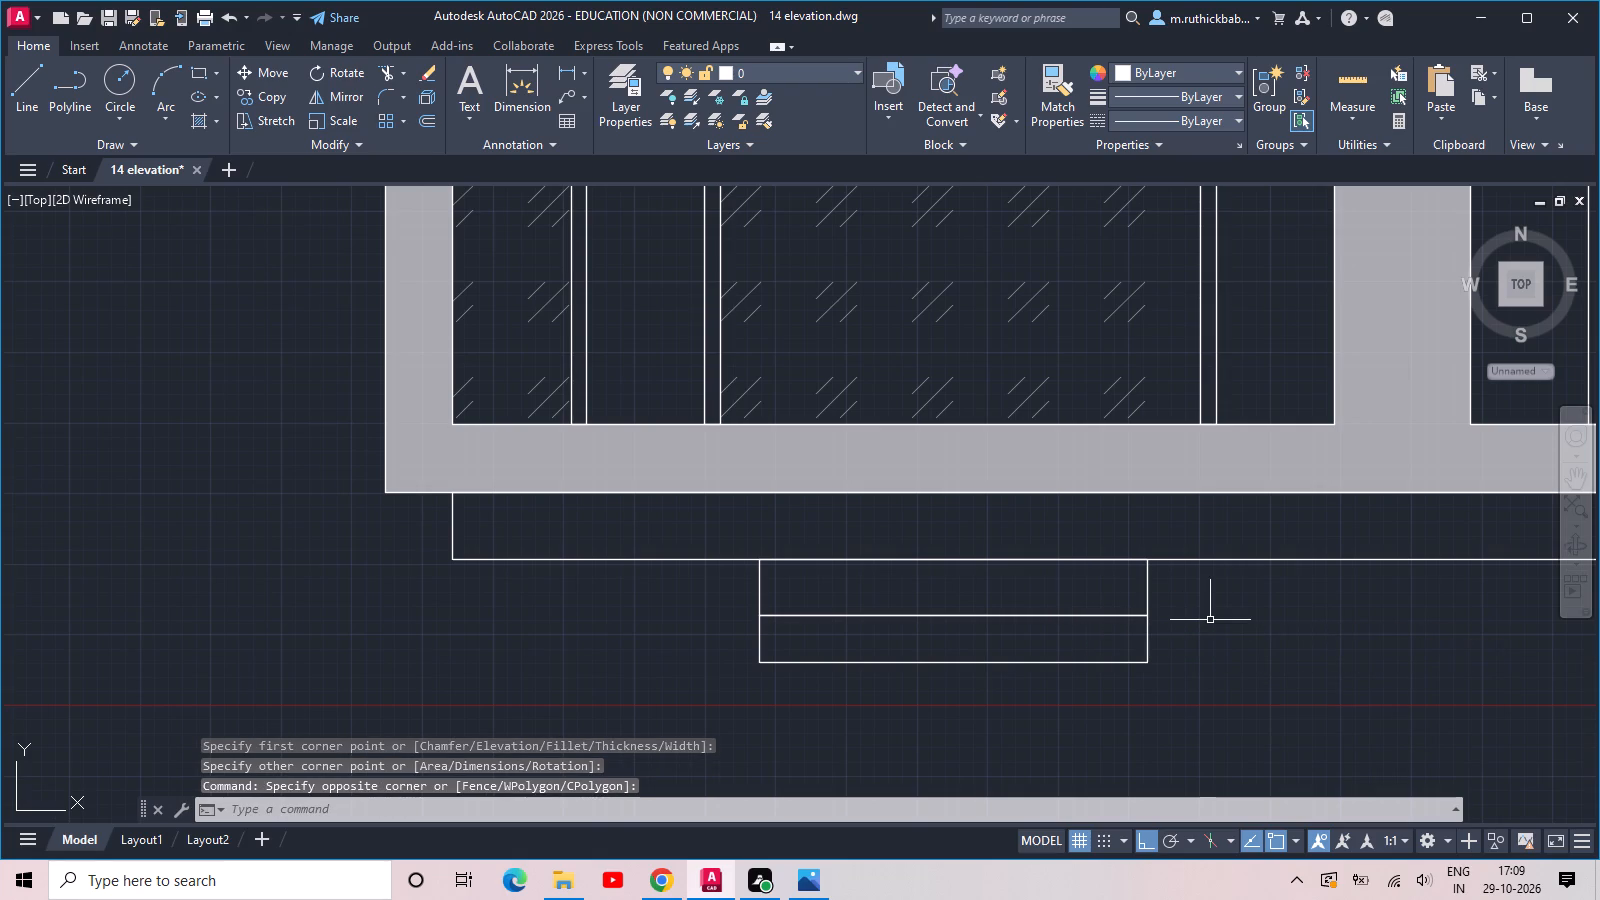
{"action": "key", "text": "Escape"}
{"action": "key", "text": "Escape"}
Save the elevation drawing.
{"action": "key", "text": "ctrl+s"}
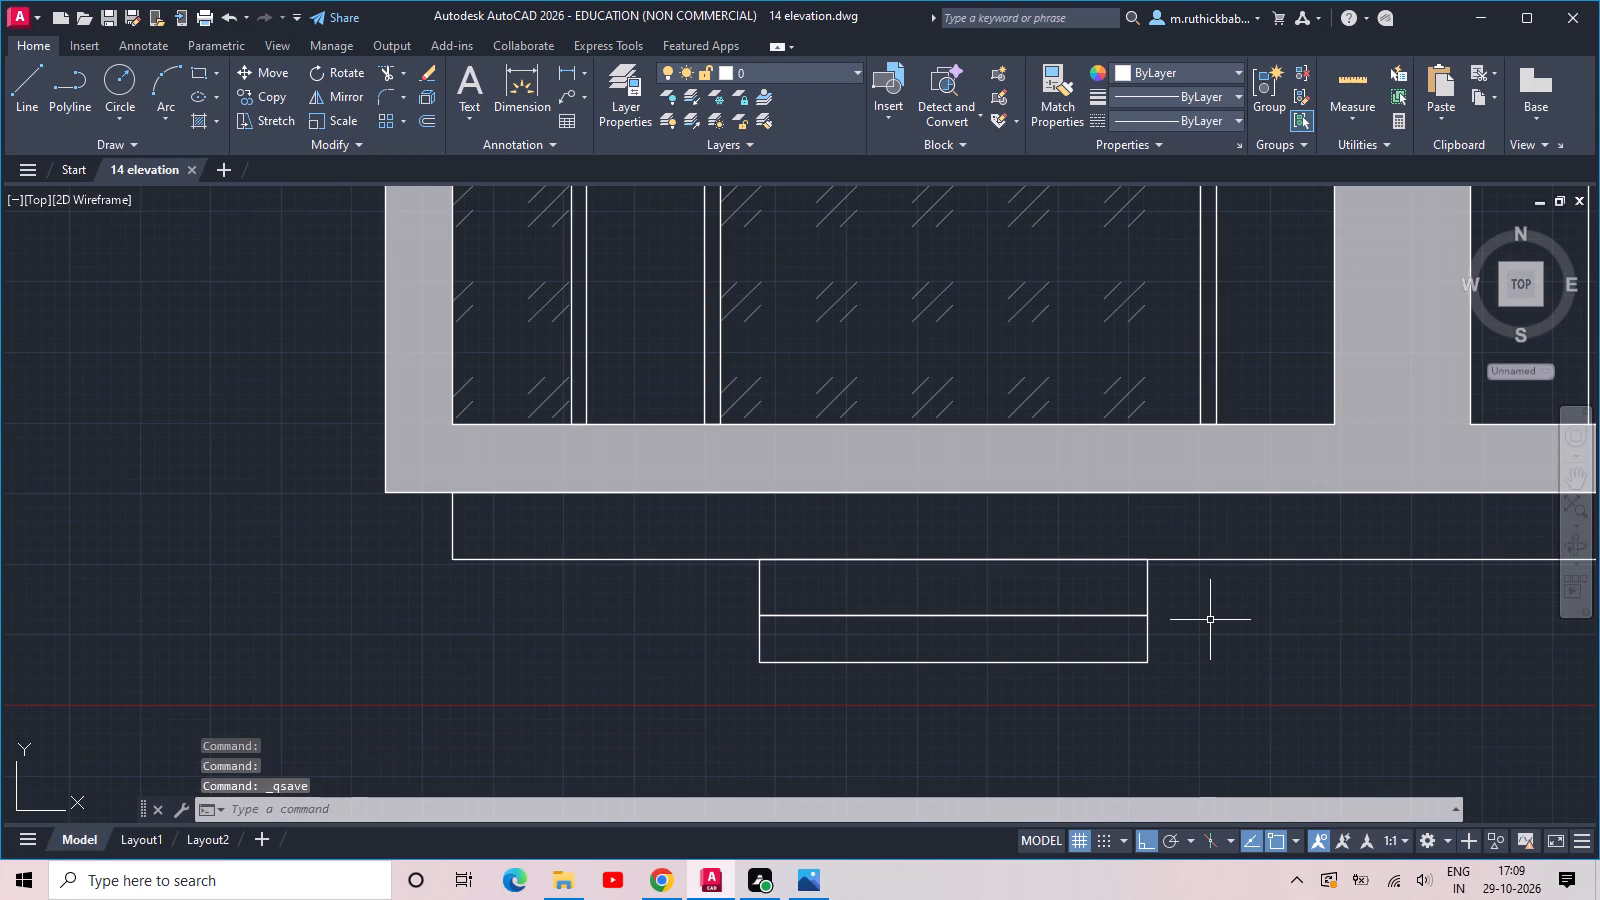
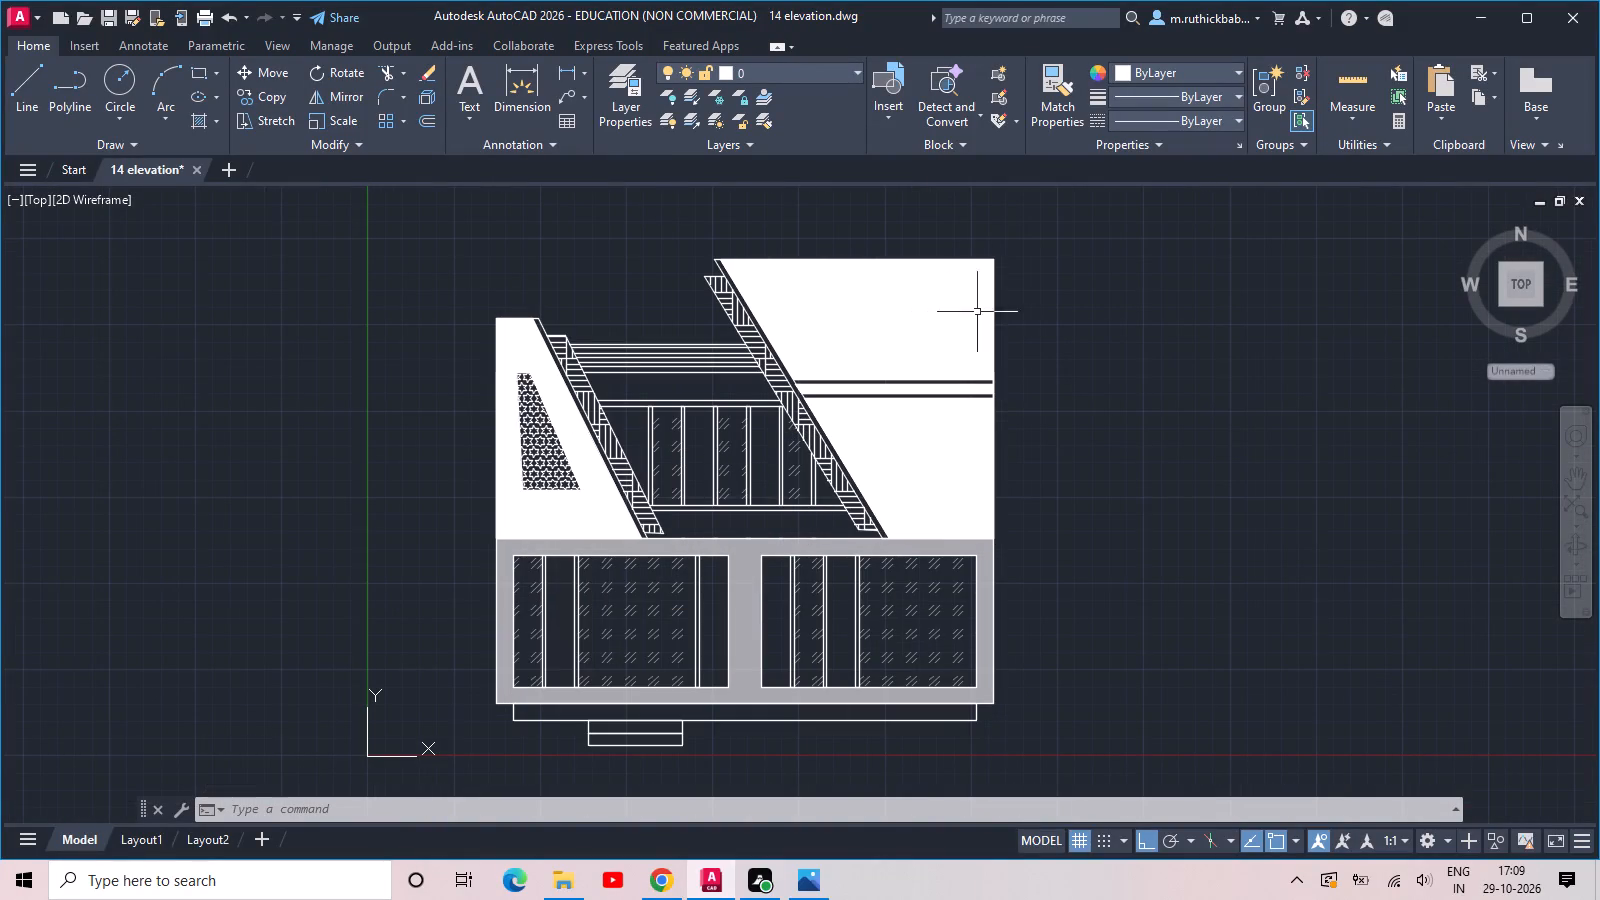
Copy the whole elevation with its entrance steps horizontally, placing the duplicate to the right of the original with a clear gap.
{"action": "left_click", "coordinate": [1065, 228]}
{"action": "left_click", "coordinate": [475, 762]}
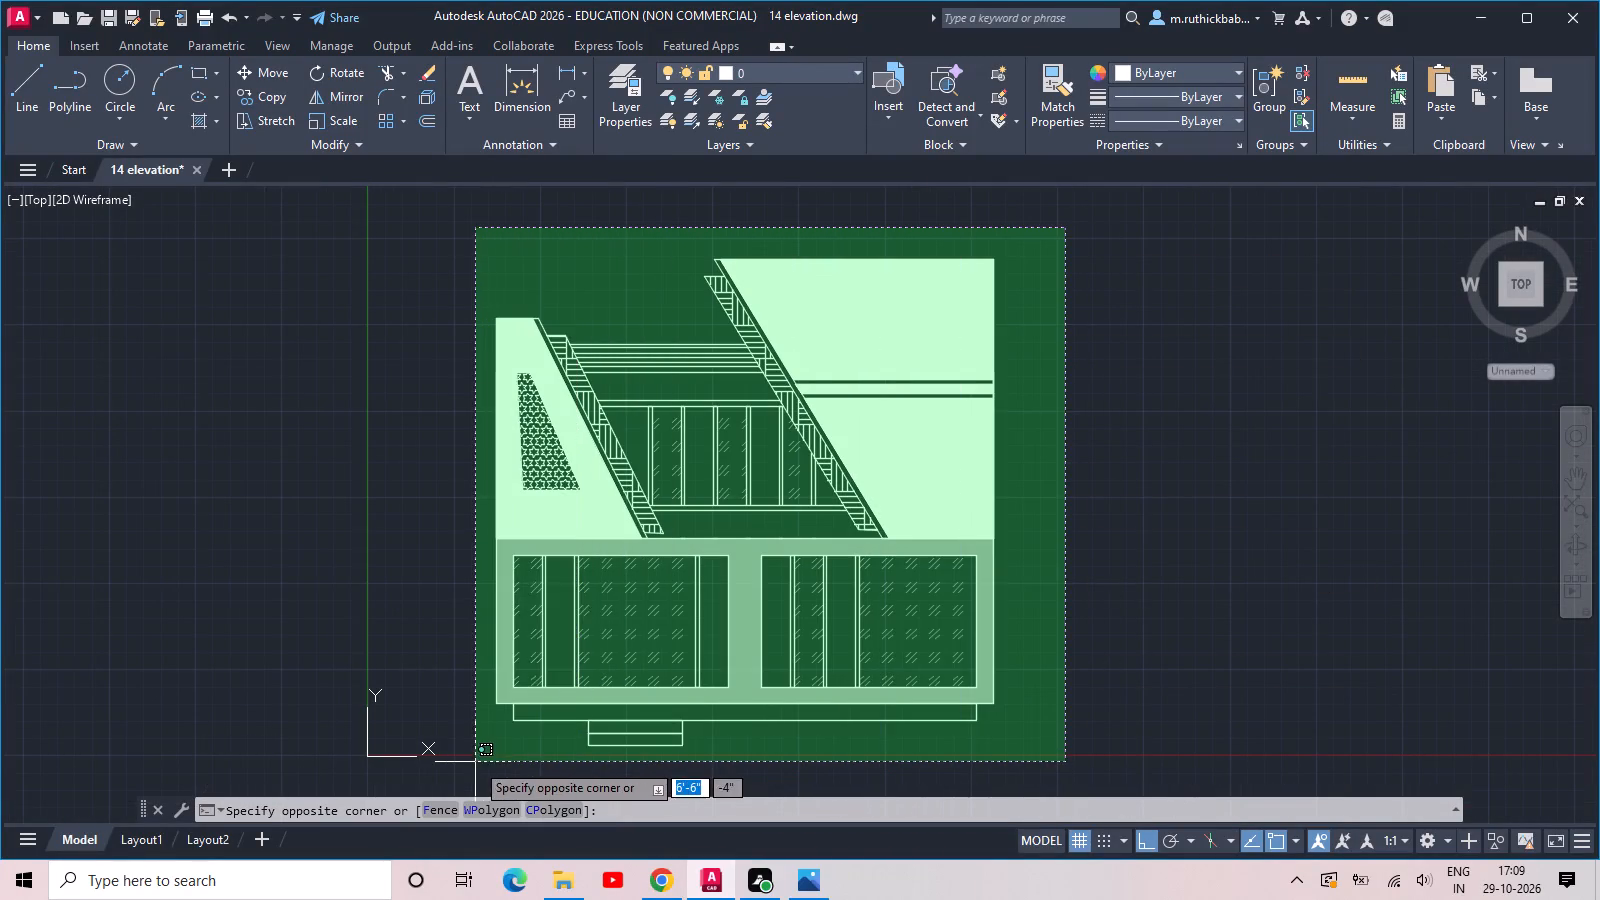
{"action": "type", "text": "co"}
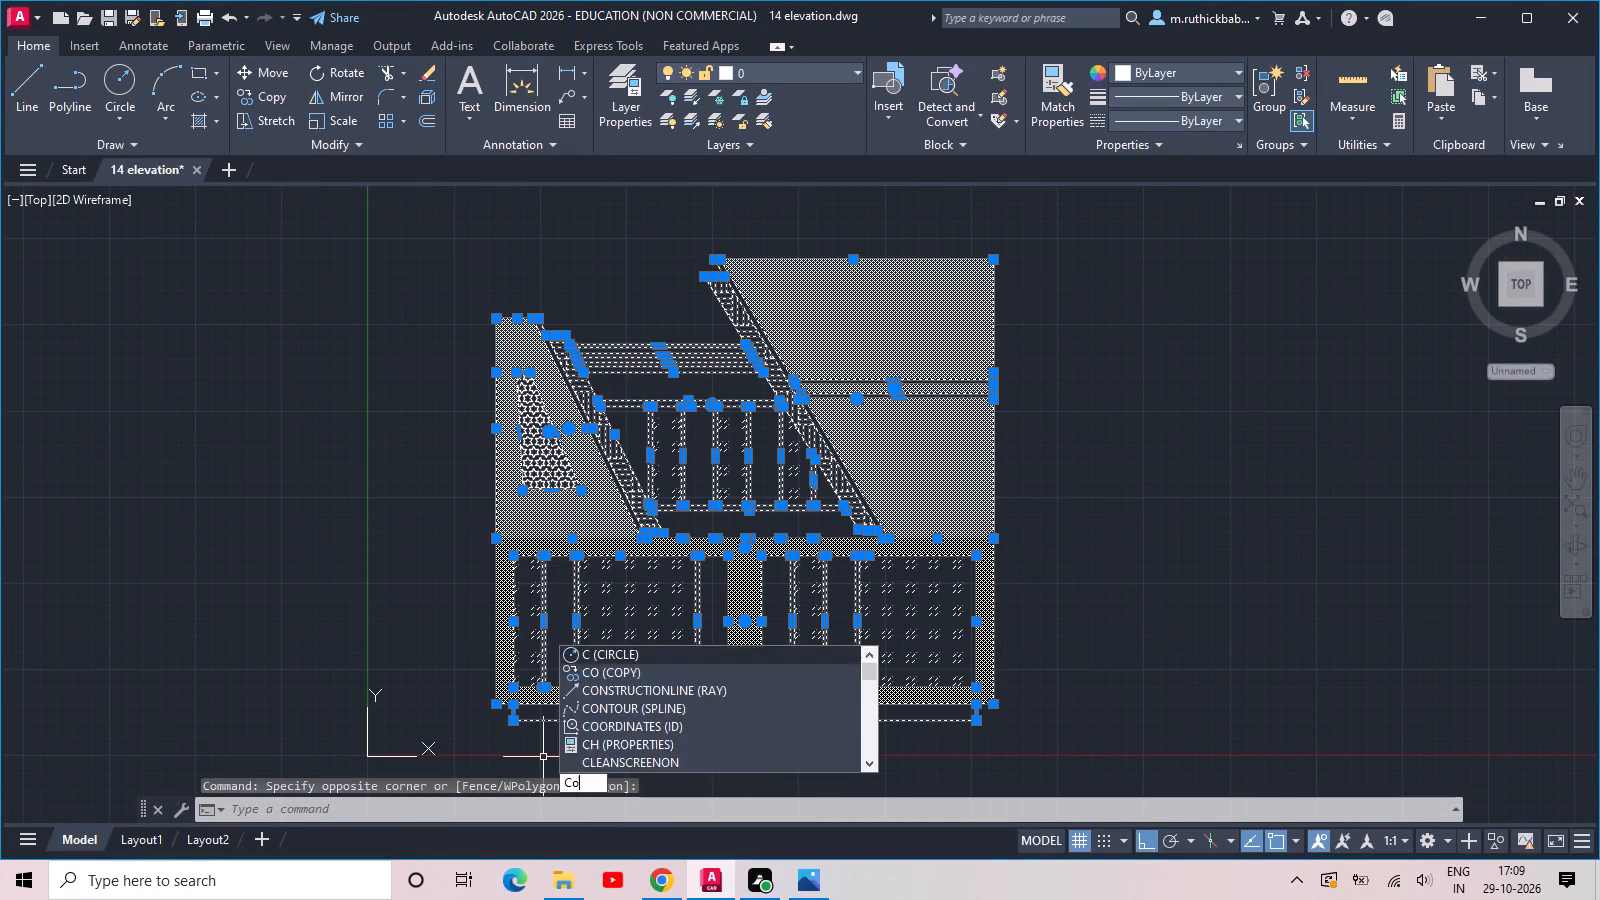
{"action": "key", "text": "space"}
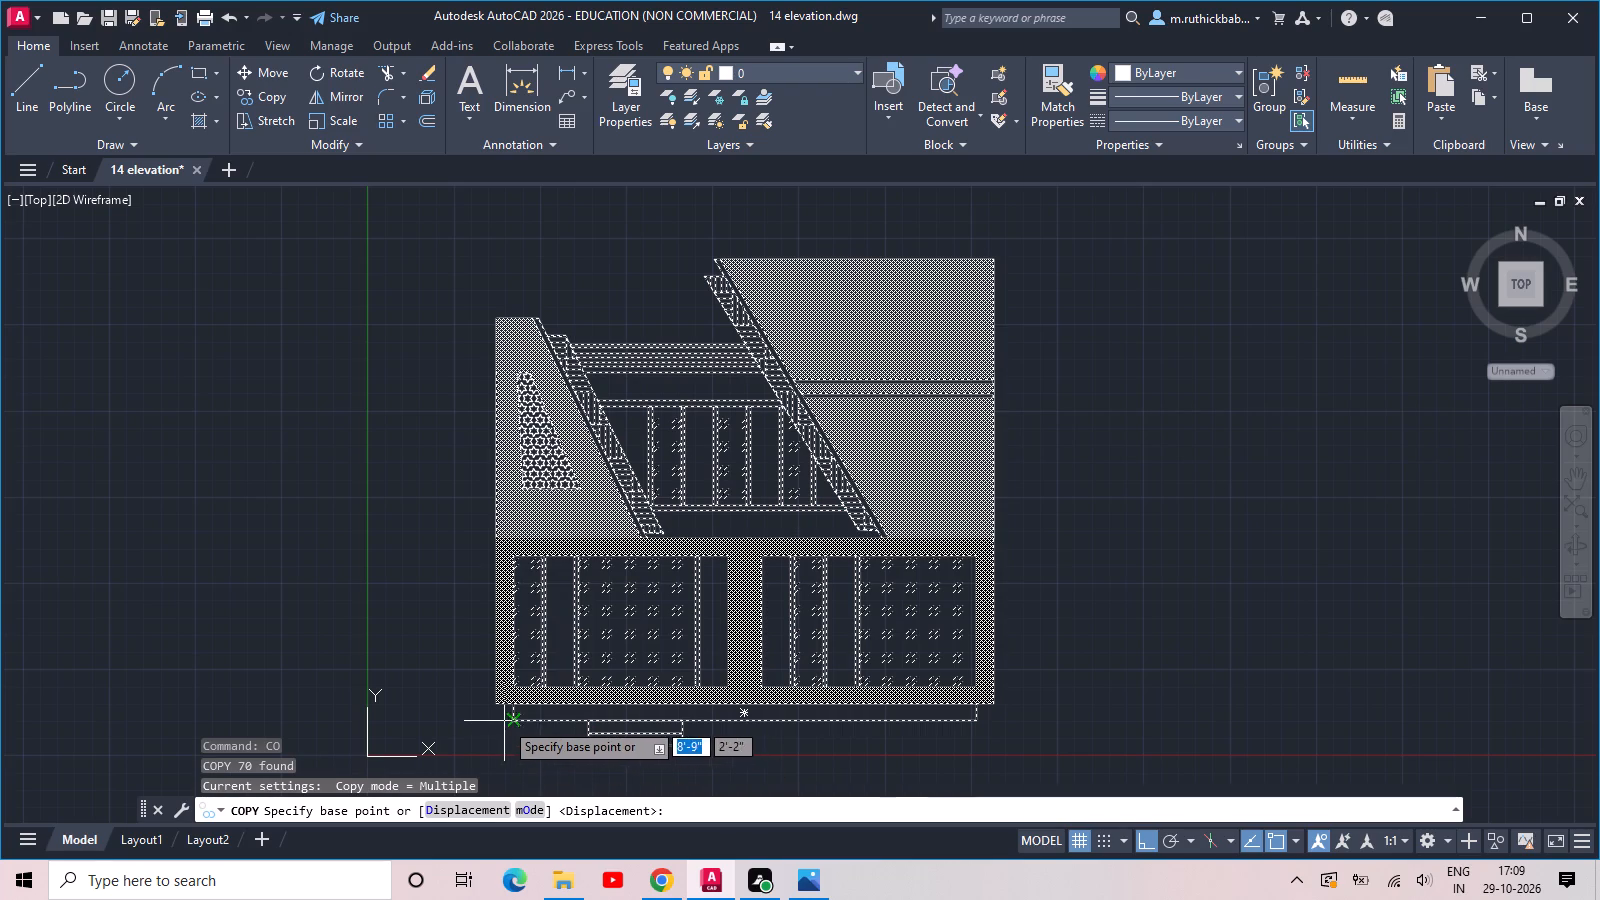
{"action": "left_click", "coordinate": [513, 722]}
{"action": "middle_click_drag", "start_coordinate": [1059, 692], "coordinate": [863, 693]}
{"action": "middle_click", "coordinate": [863, 693]}
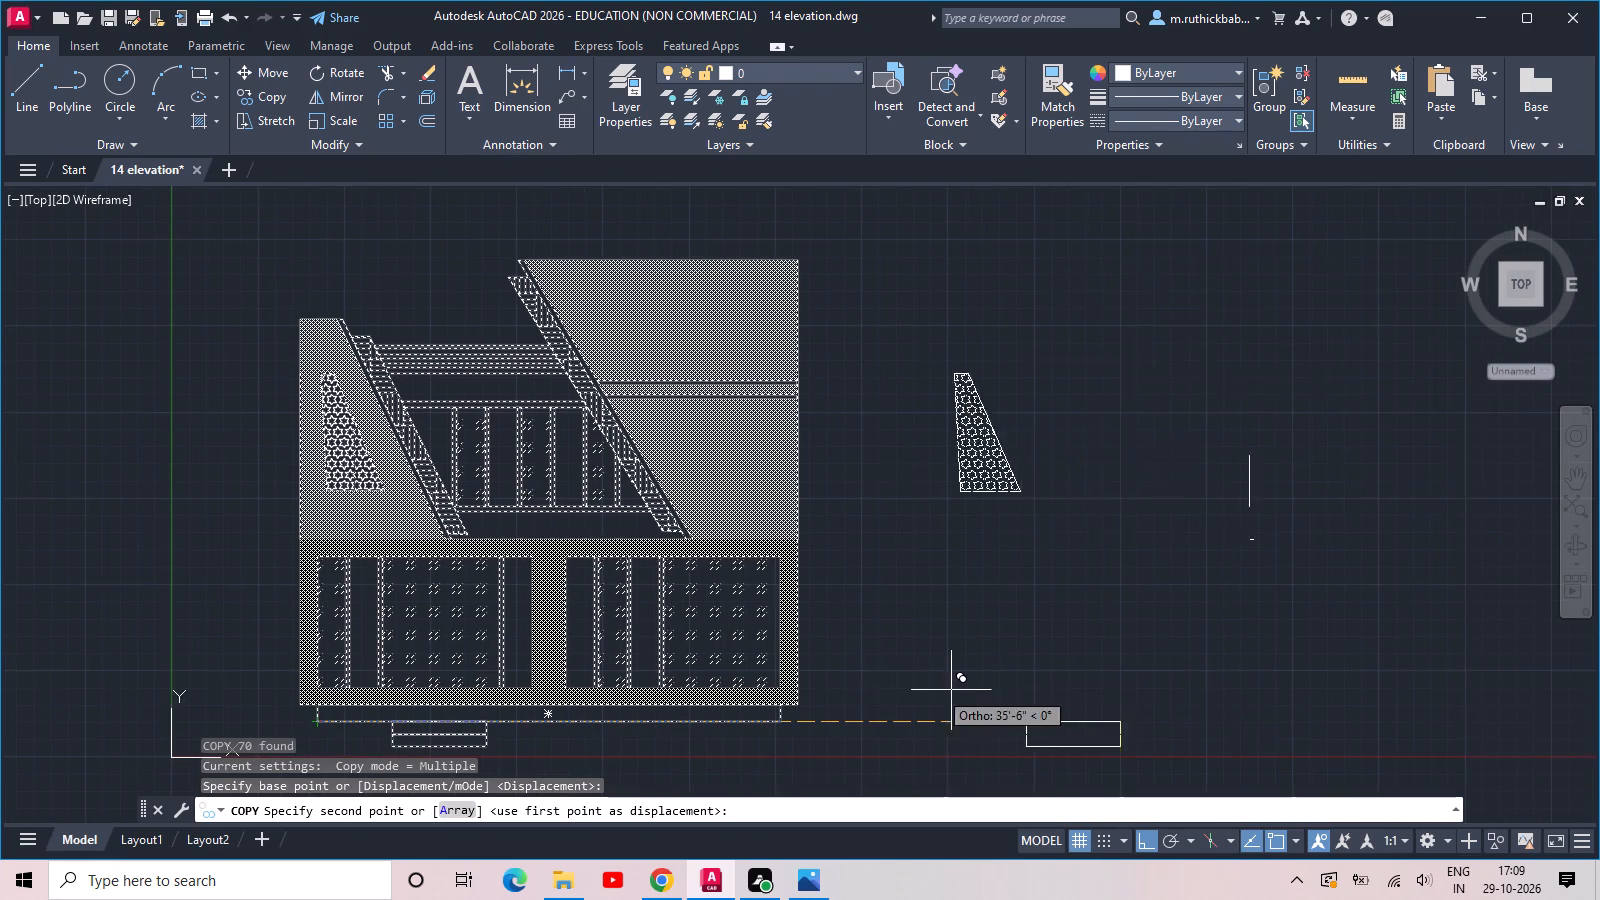
{"action": "left_click", "coordinate": [1003, 690]}
{"action": "key", "text": "Escape"}
{"action": "key", "text": "Escape"}
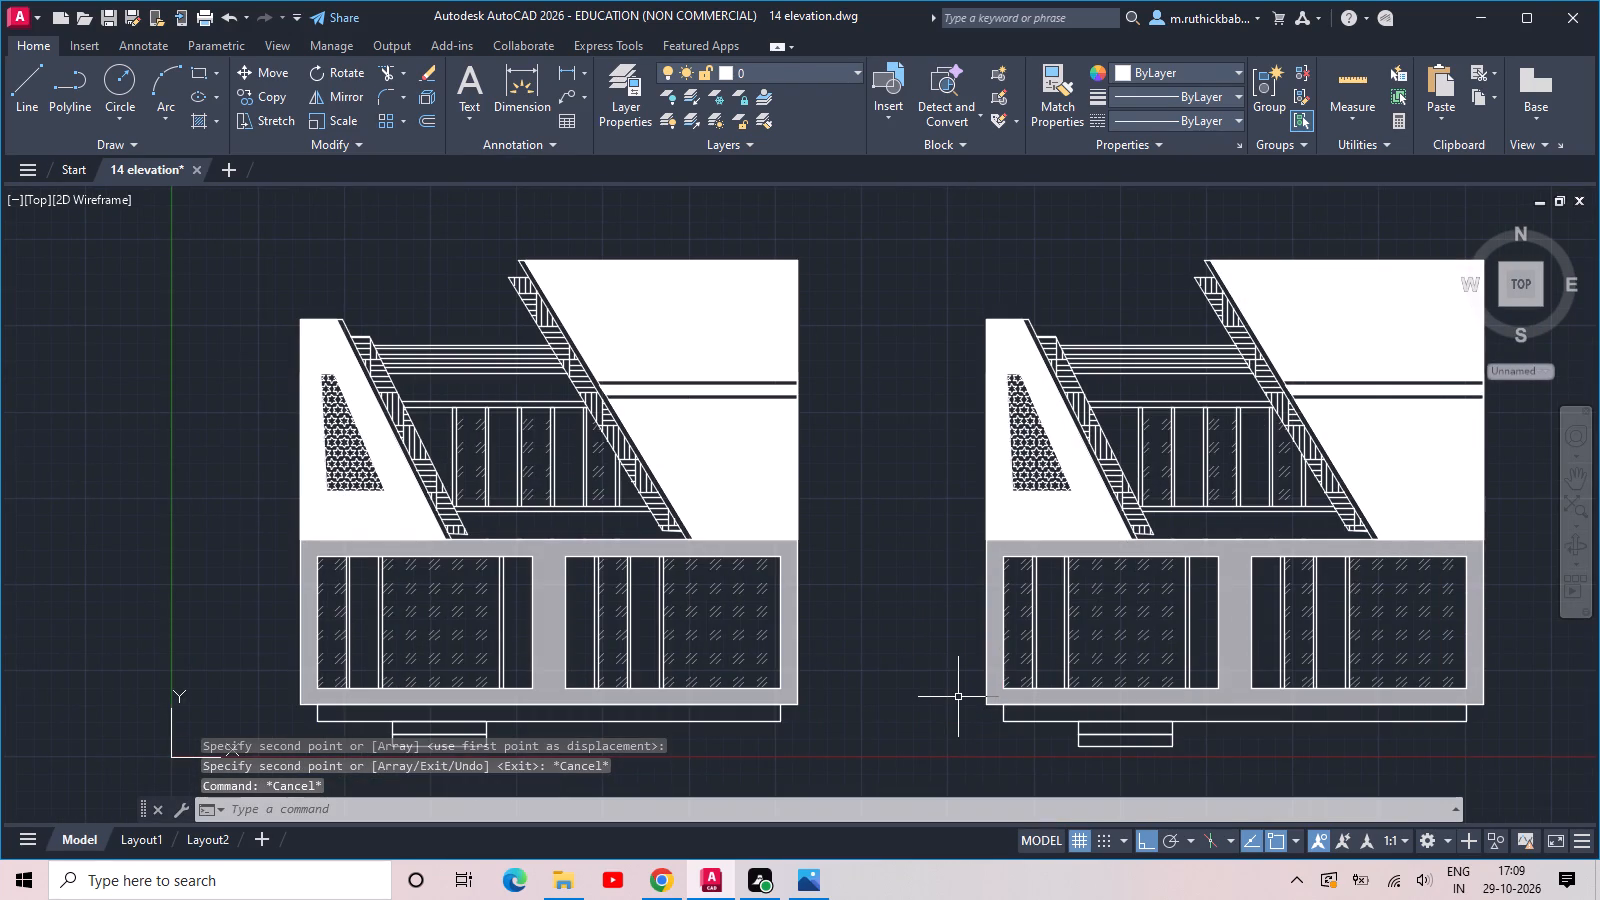
Set the duplicate's lower-storey wall hatch to transparency 0 and dark brown index color 26.
{"action": "scroll", "coordinate": [1205, 553], "scroll_direction": "up", "scroll_amount": 2}
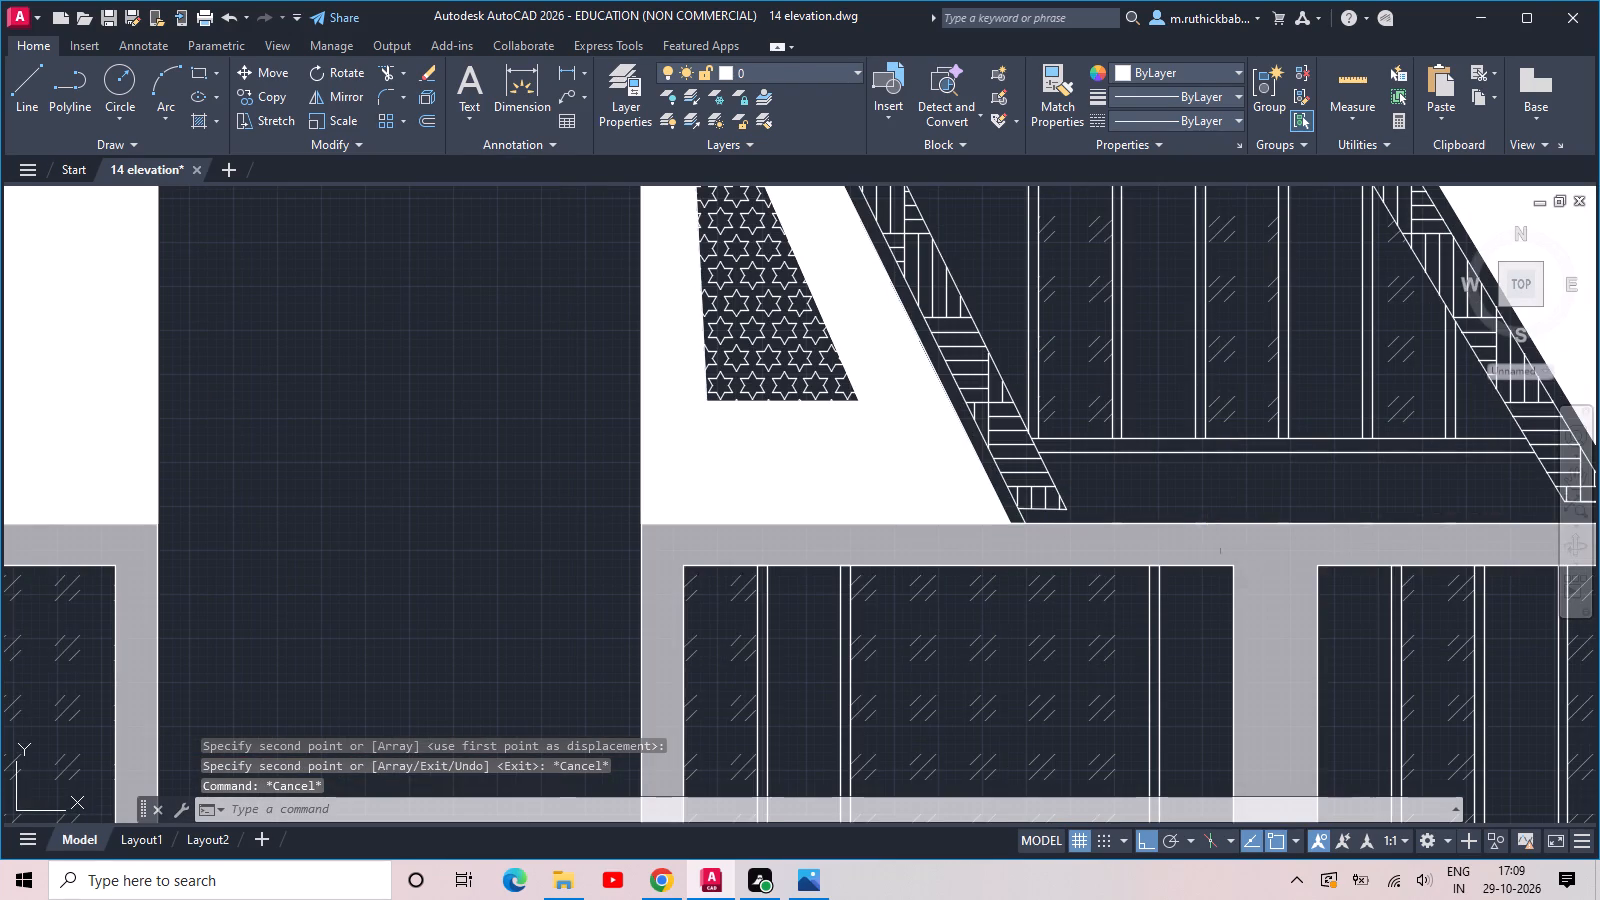
{"action": "left_click", "coordinate": [1240, 551]}
{"action": "scroll", "coordinate": [1240, 551], "scroll_direction": "down", "scroll_amount": 2}
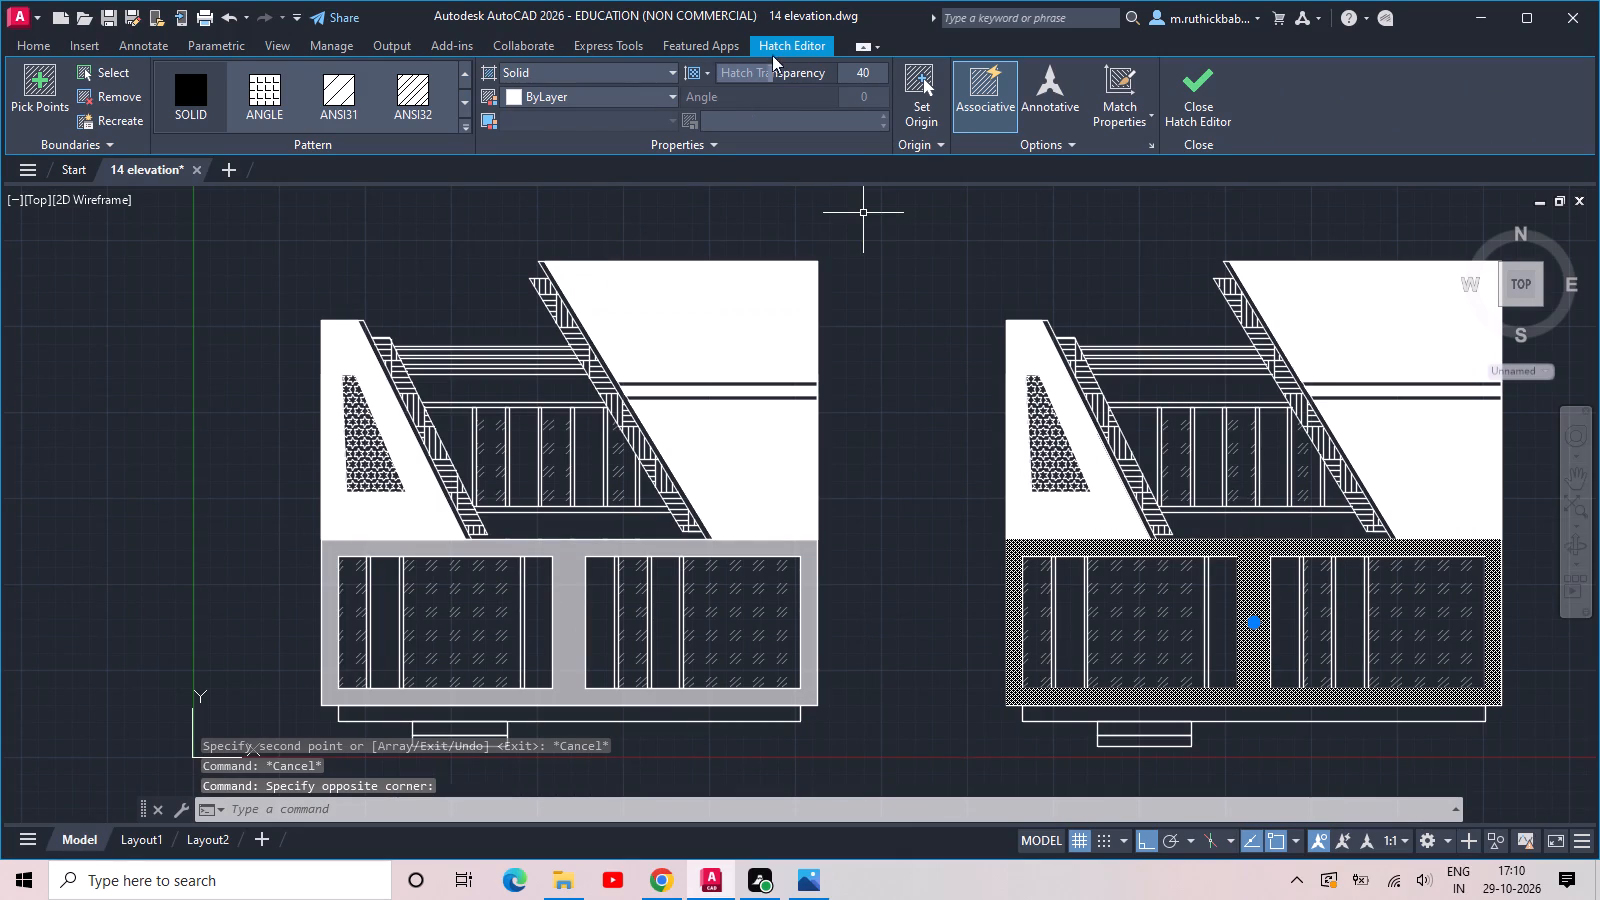
{"action": "left_click_drag", "start_coordinate": [771, 72], "coordinate": [693, 79]}
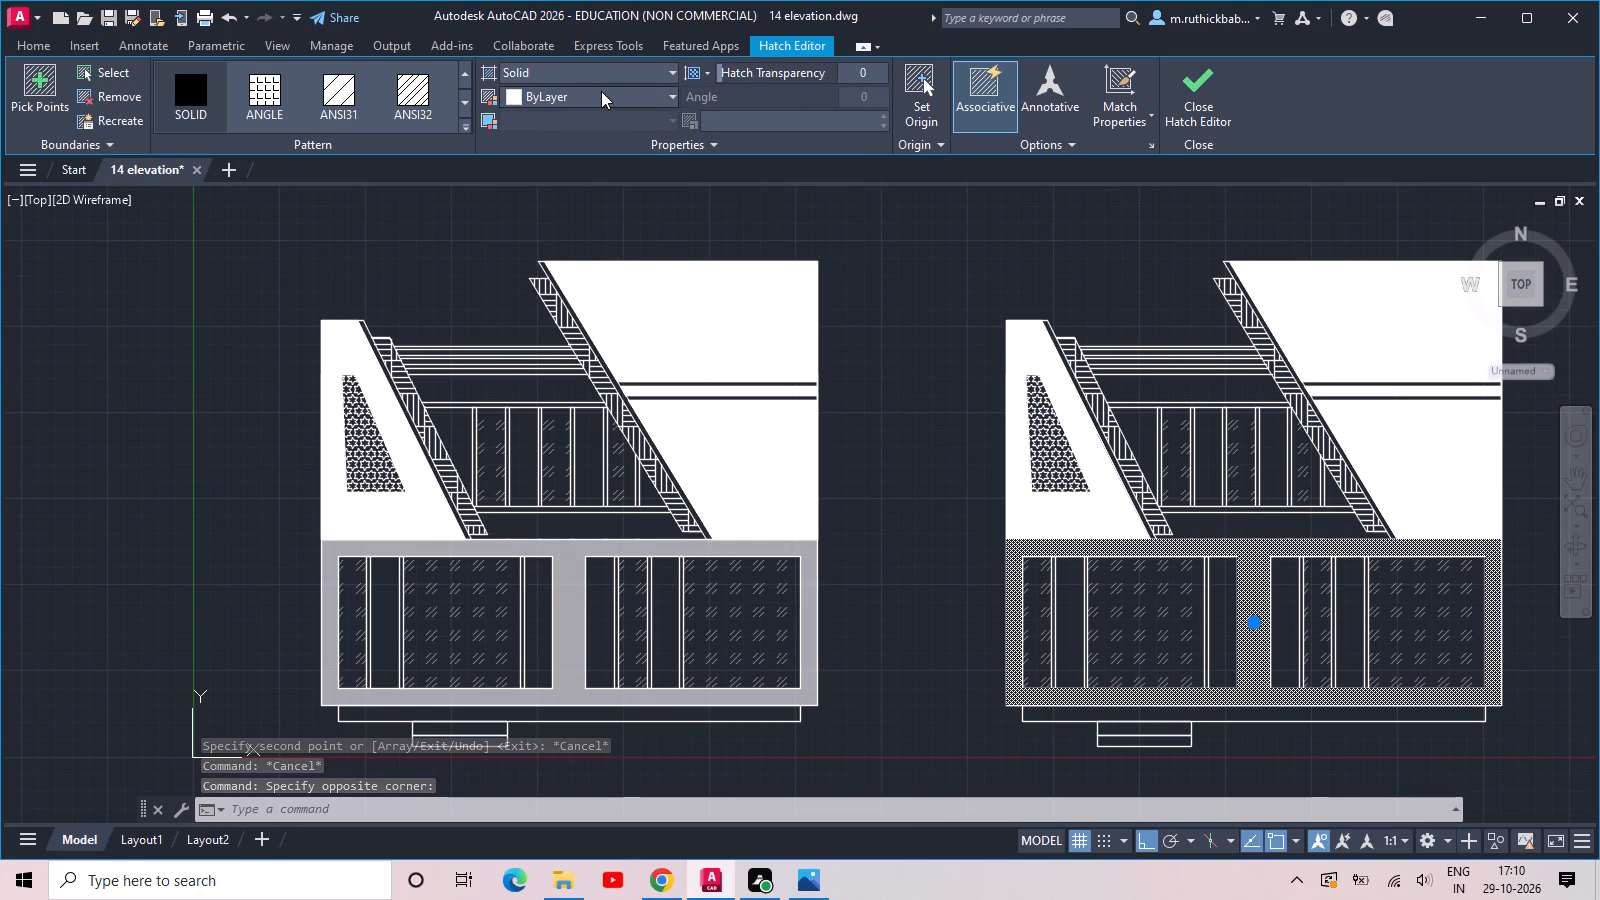
{"action": "left_click", "coordinate": [601, 91]}
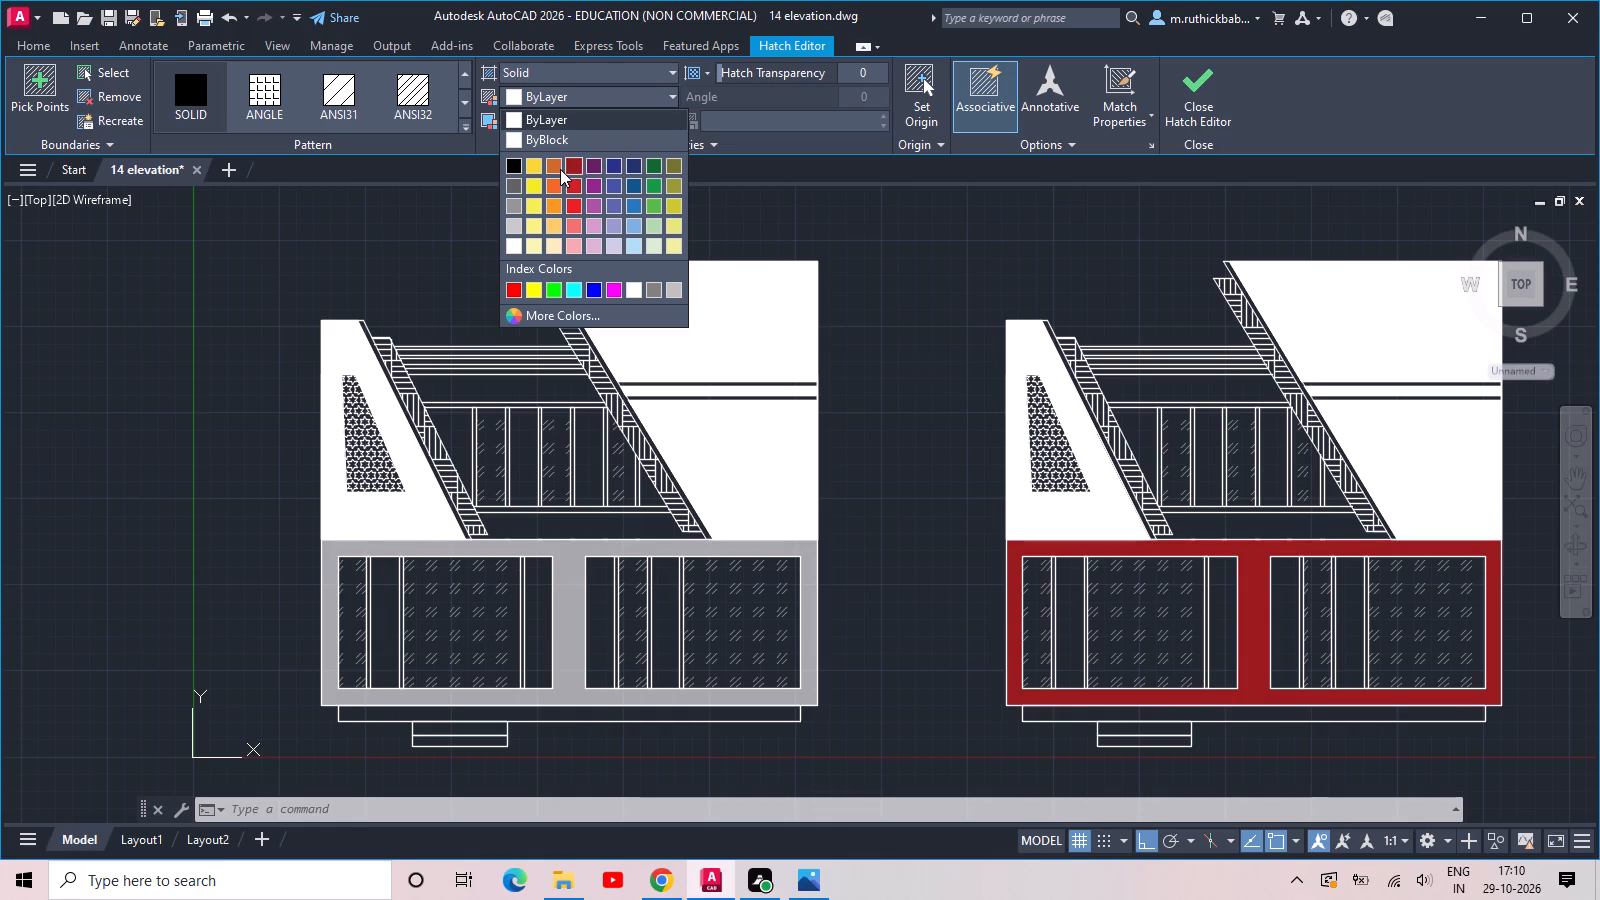
{"action": "left_click", "coordinate": [512, 316]}
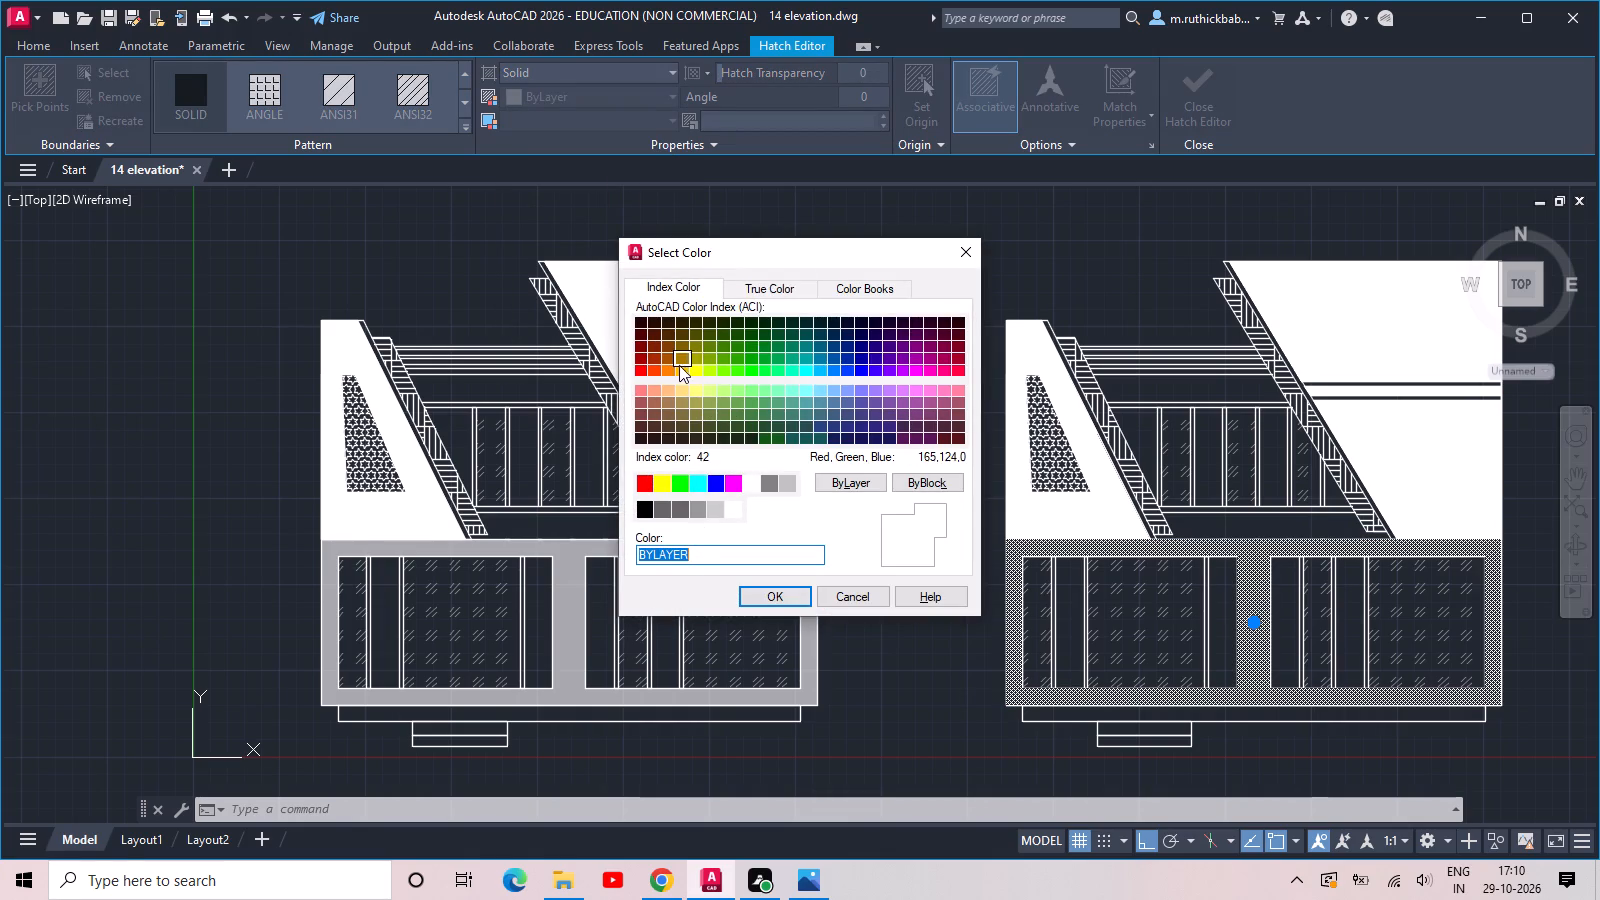
{"action": "left_click", "coordinate": [654, 335]}
{"action": "left_click", "coordinate": [783, 594]}
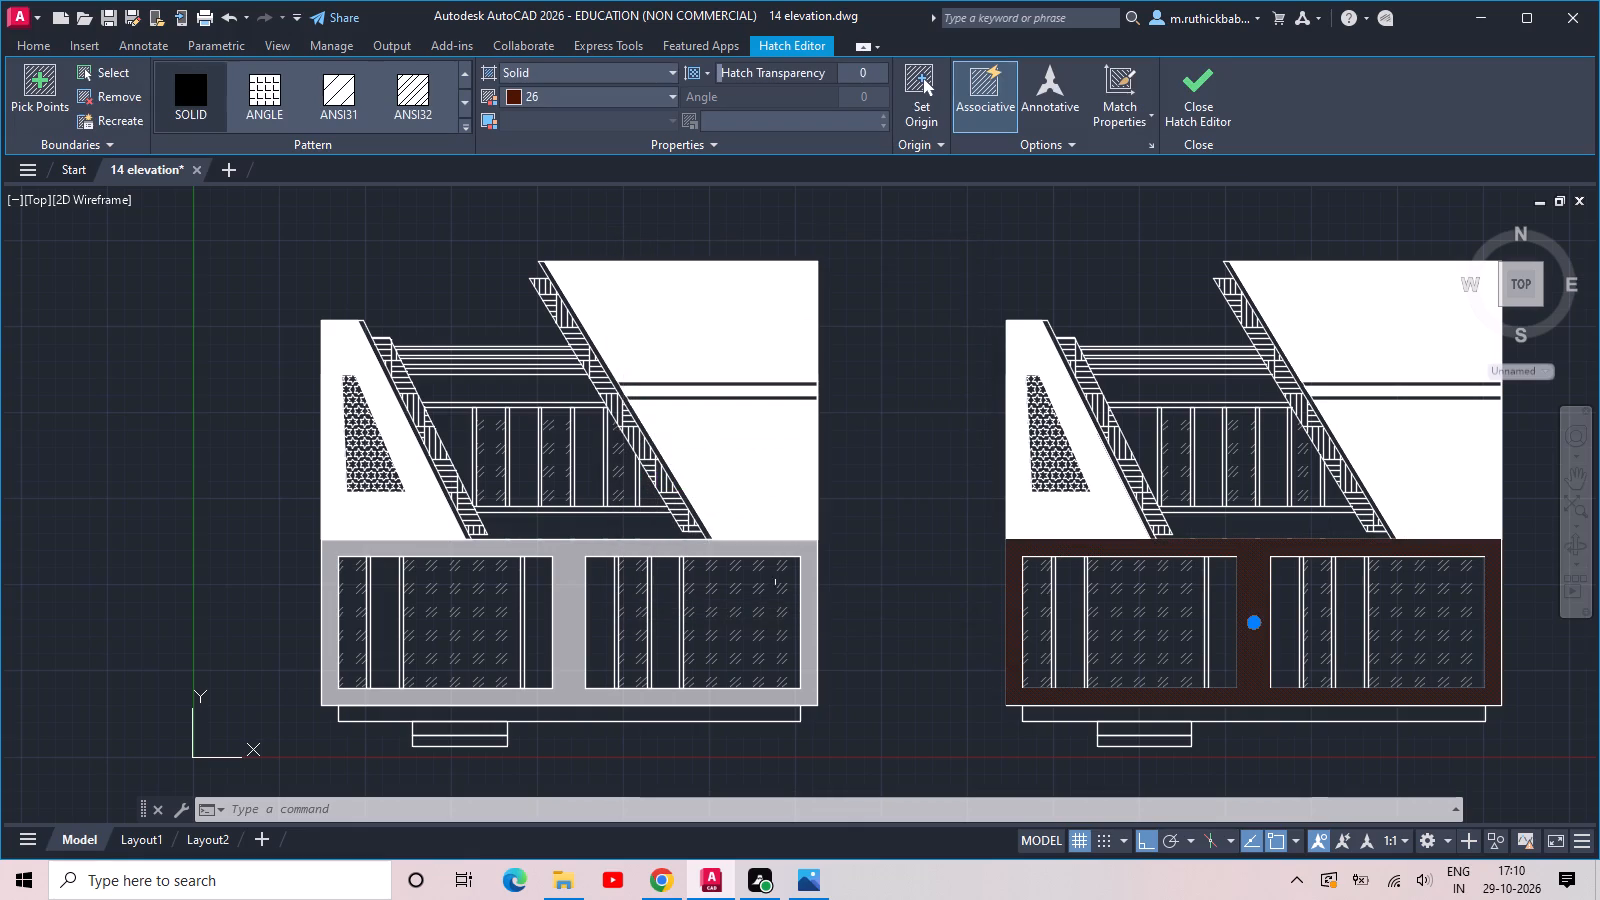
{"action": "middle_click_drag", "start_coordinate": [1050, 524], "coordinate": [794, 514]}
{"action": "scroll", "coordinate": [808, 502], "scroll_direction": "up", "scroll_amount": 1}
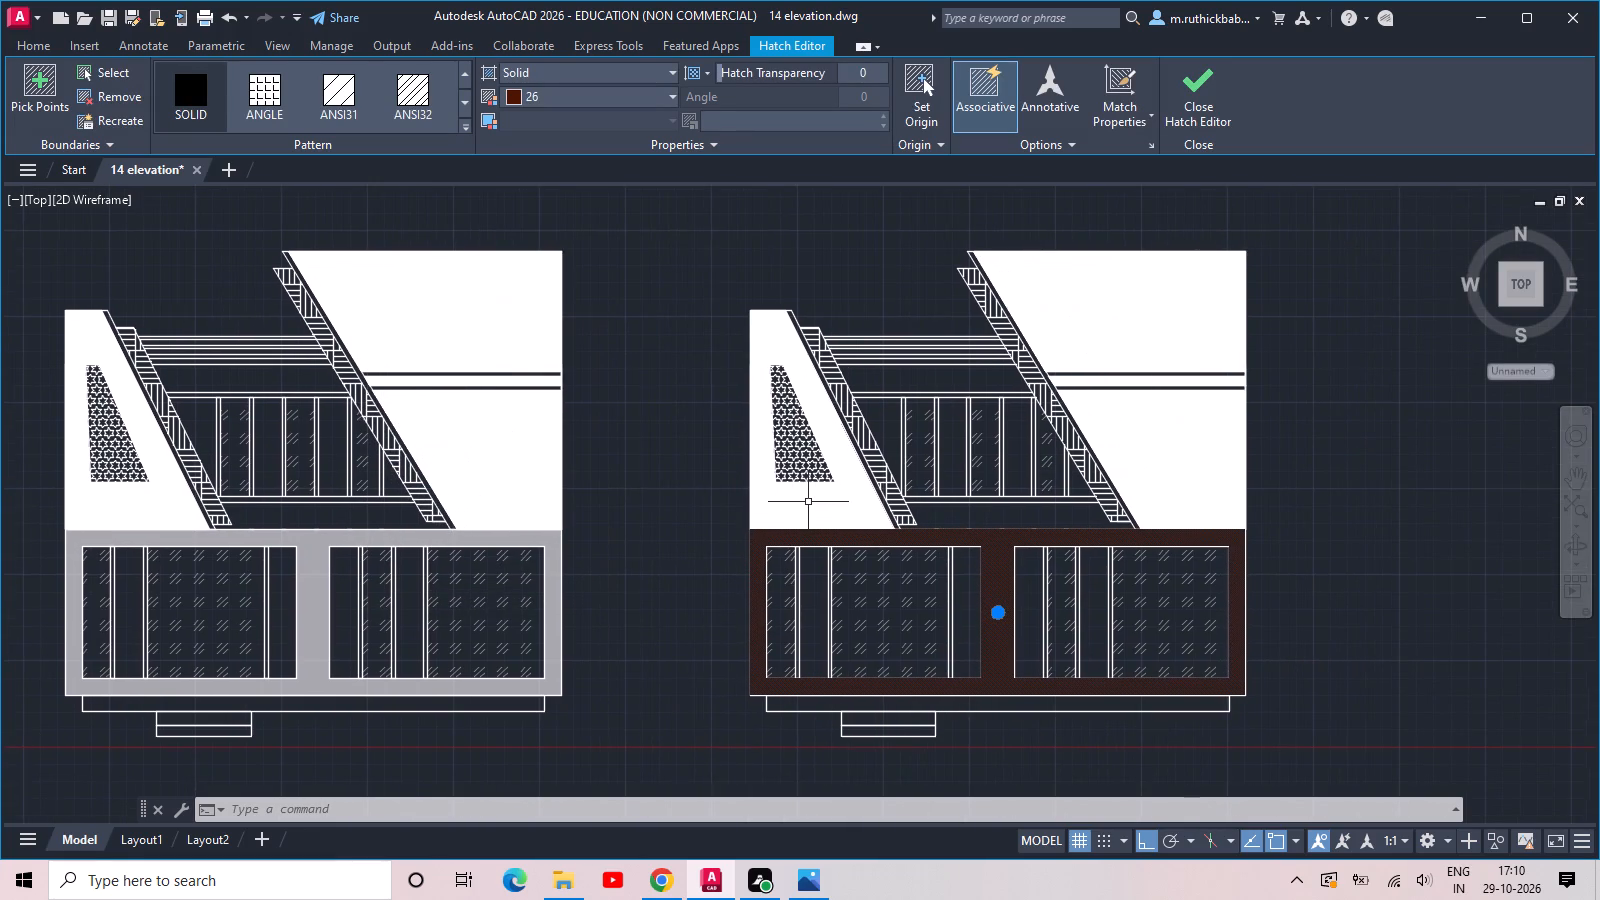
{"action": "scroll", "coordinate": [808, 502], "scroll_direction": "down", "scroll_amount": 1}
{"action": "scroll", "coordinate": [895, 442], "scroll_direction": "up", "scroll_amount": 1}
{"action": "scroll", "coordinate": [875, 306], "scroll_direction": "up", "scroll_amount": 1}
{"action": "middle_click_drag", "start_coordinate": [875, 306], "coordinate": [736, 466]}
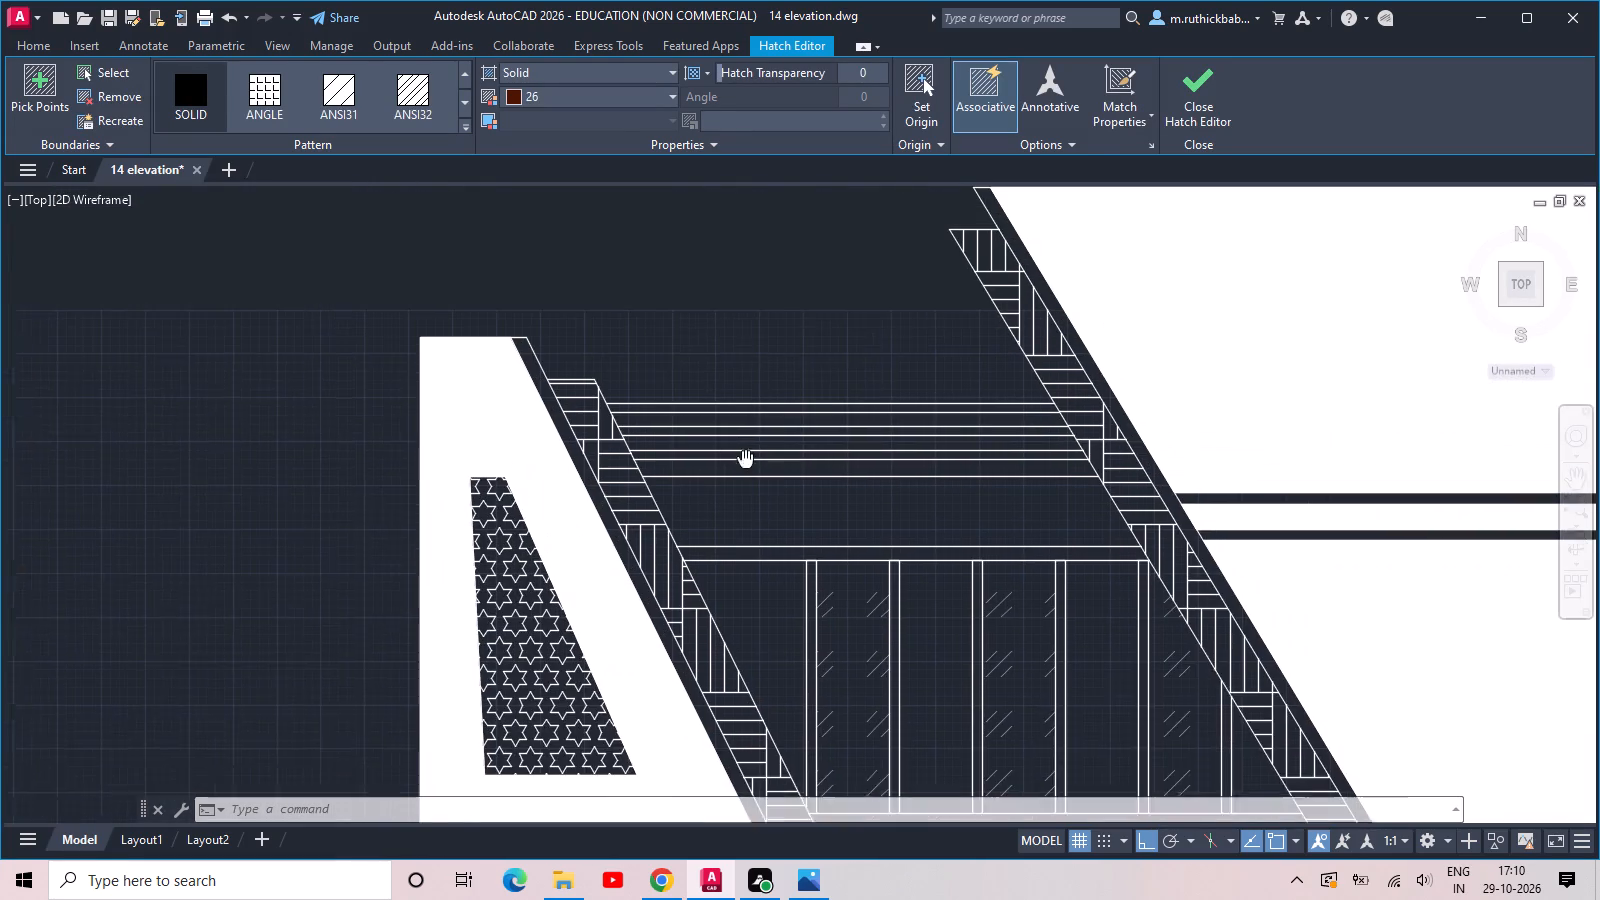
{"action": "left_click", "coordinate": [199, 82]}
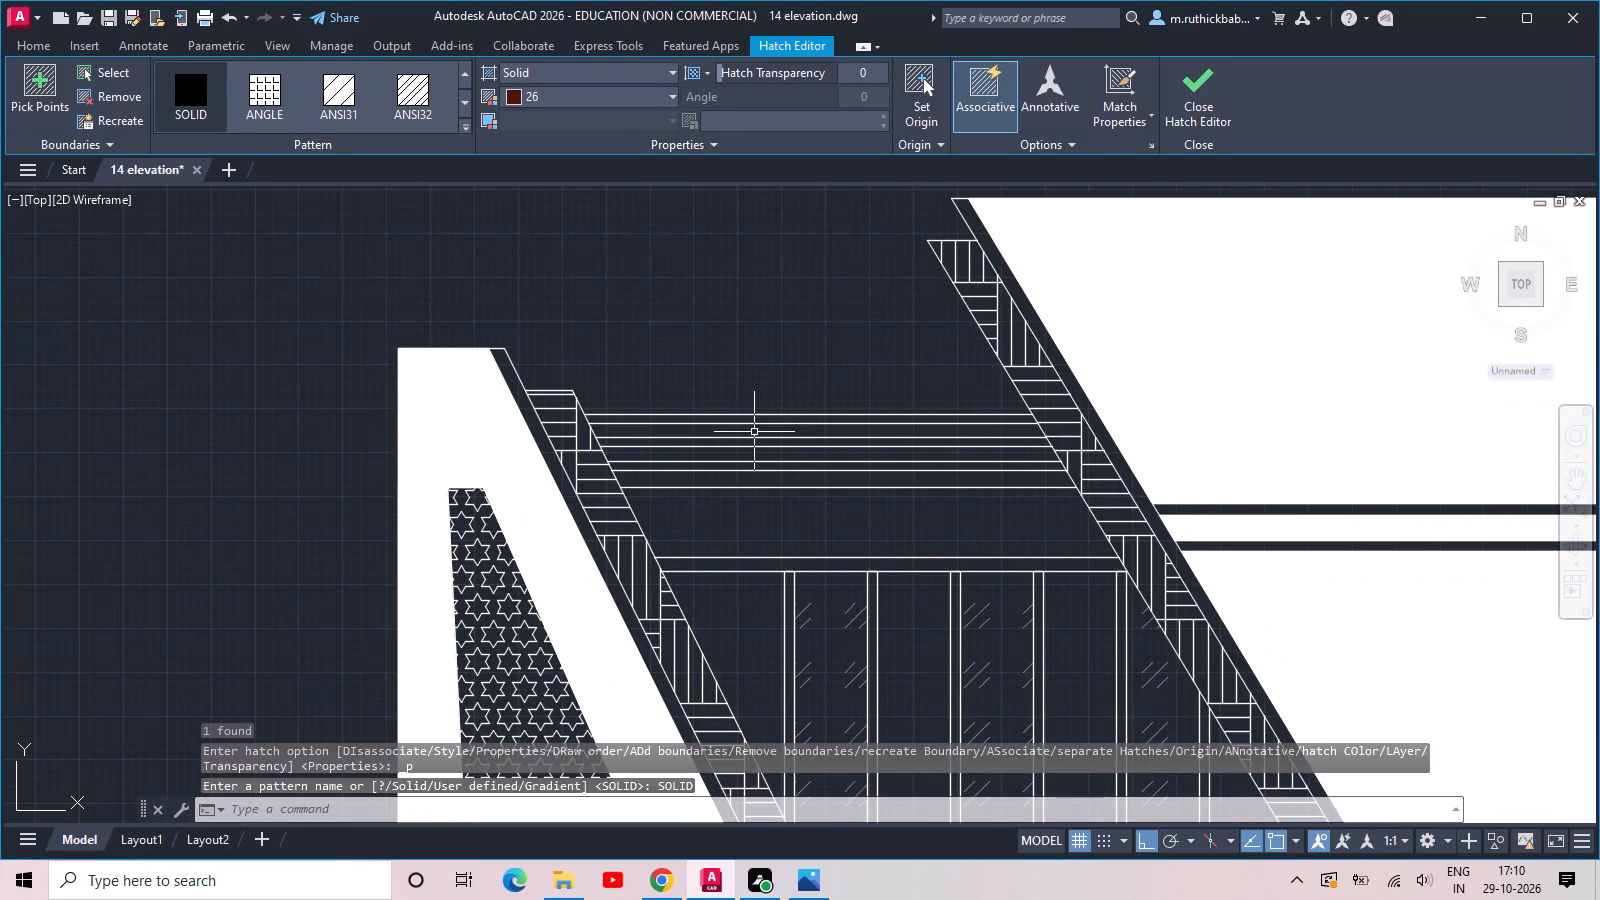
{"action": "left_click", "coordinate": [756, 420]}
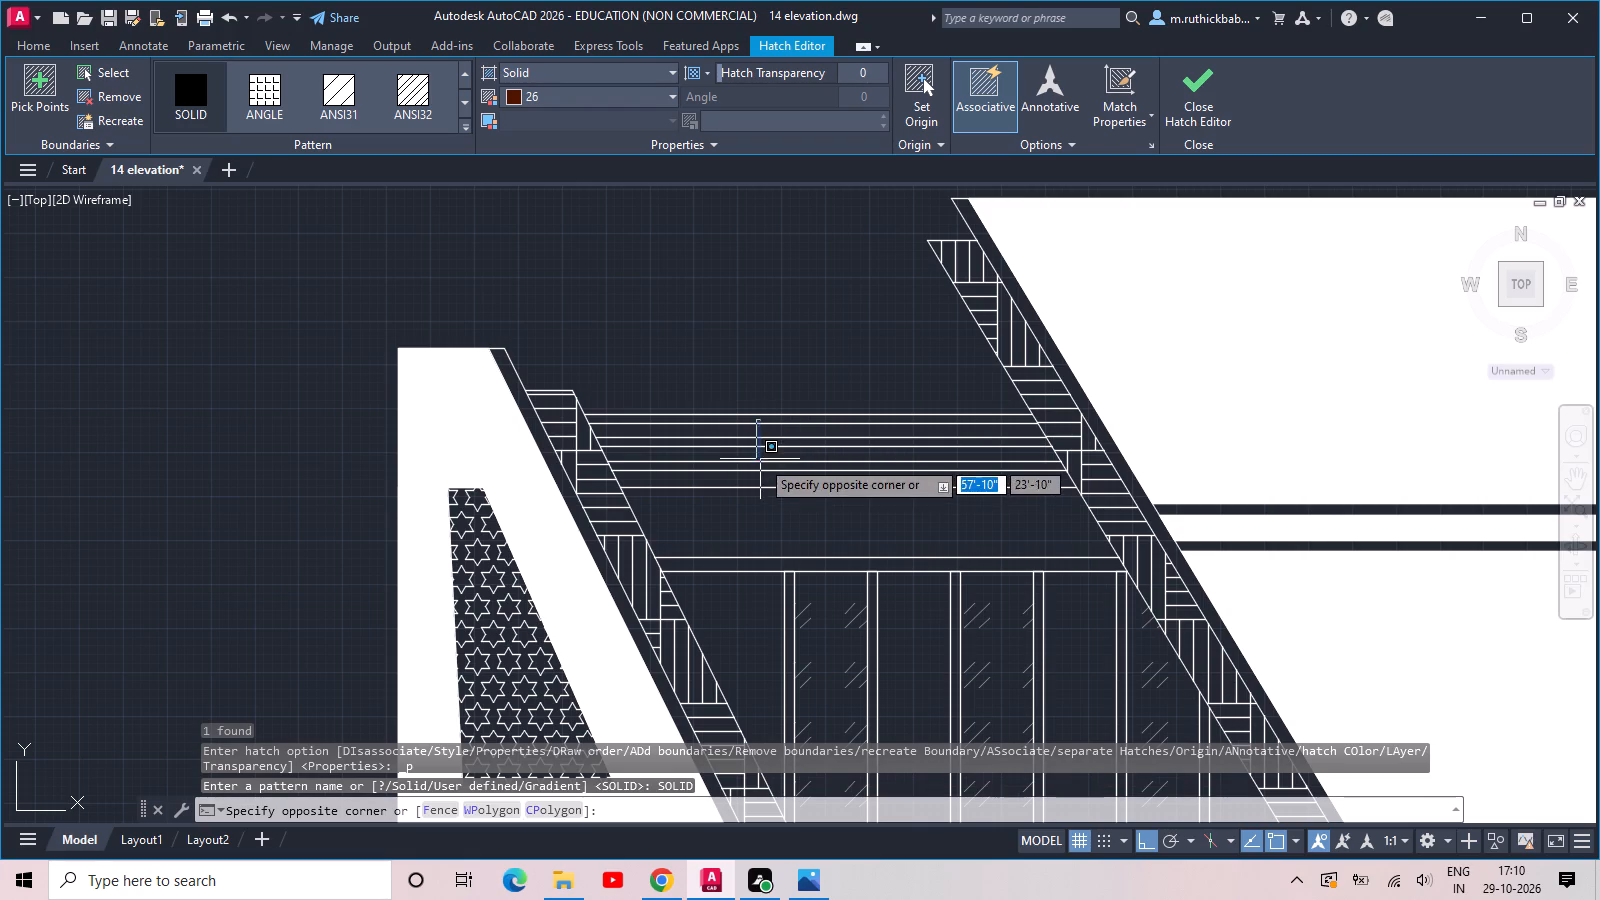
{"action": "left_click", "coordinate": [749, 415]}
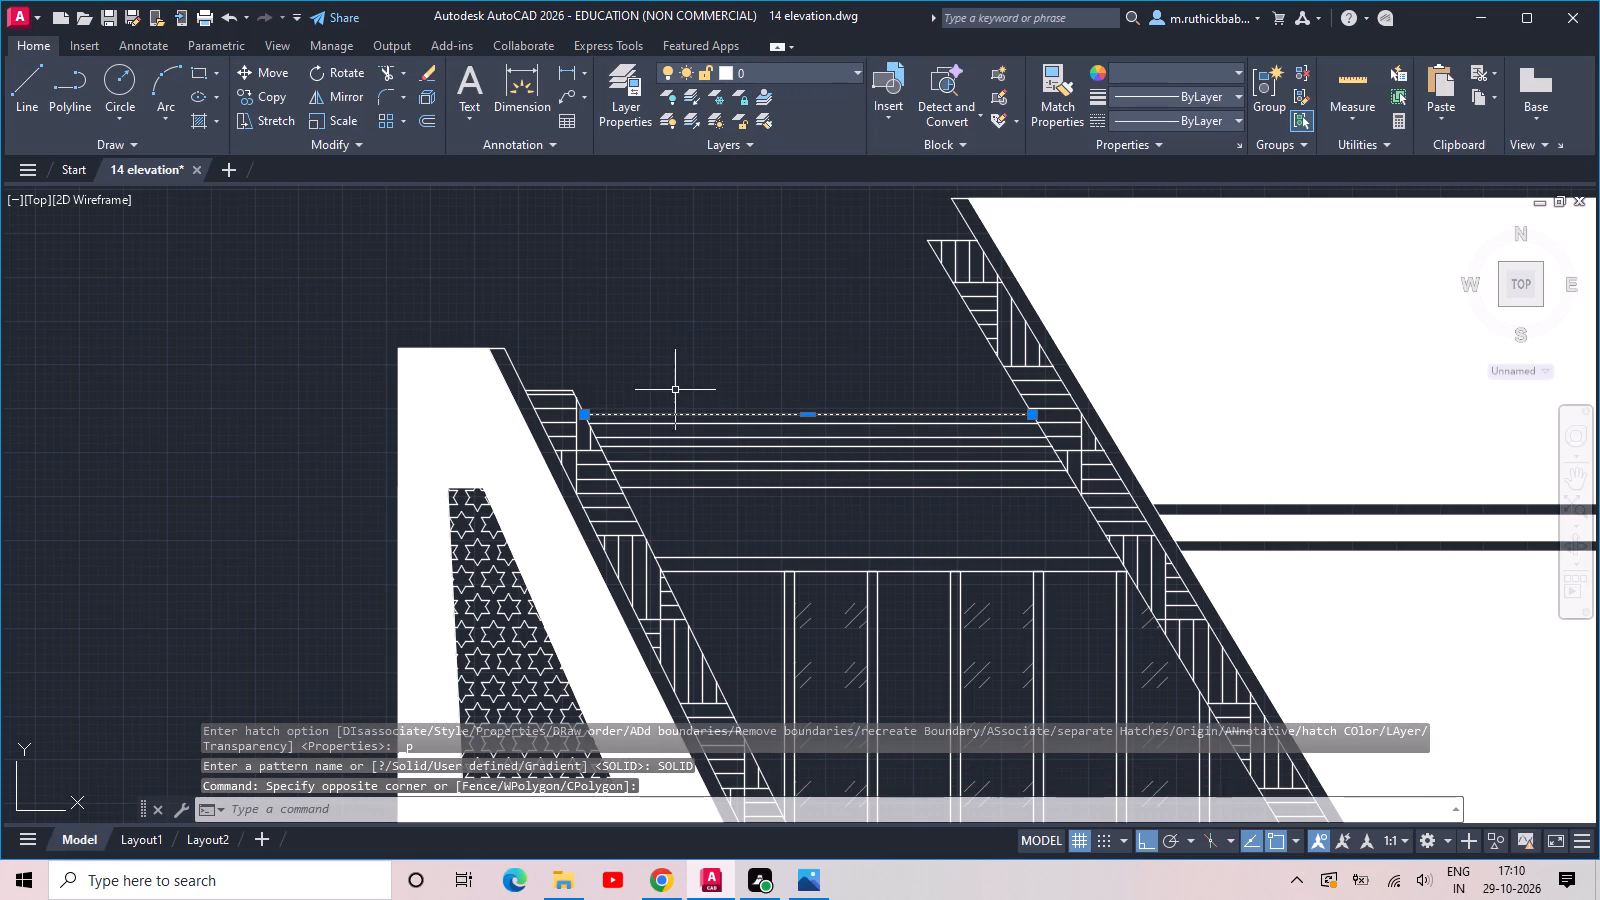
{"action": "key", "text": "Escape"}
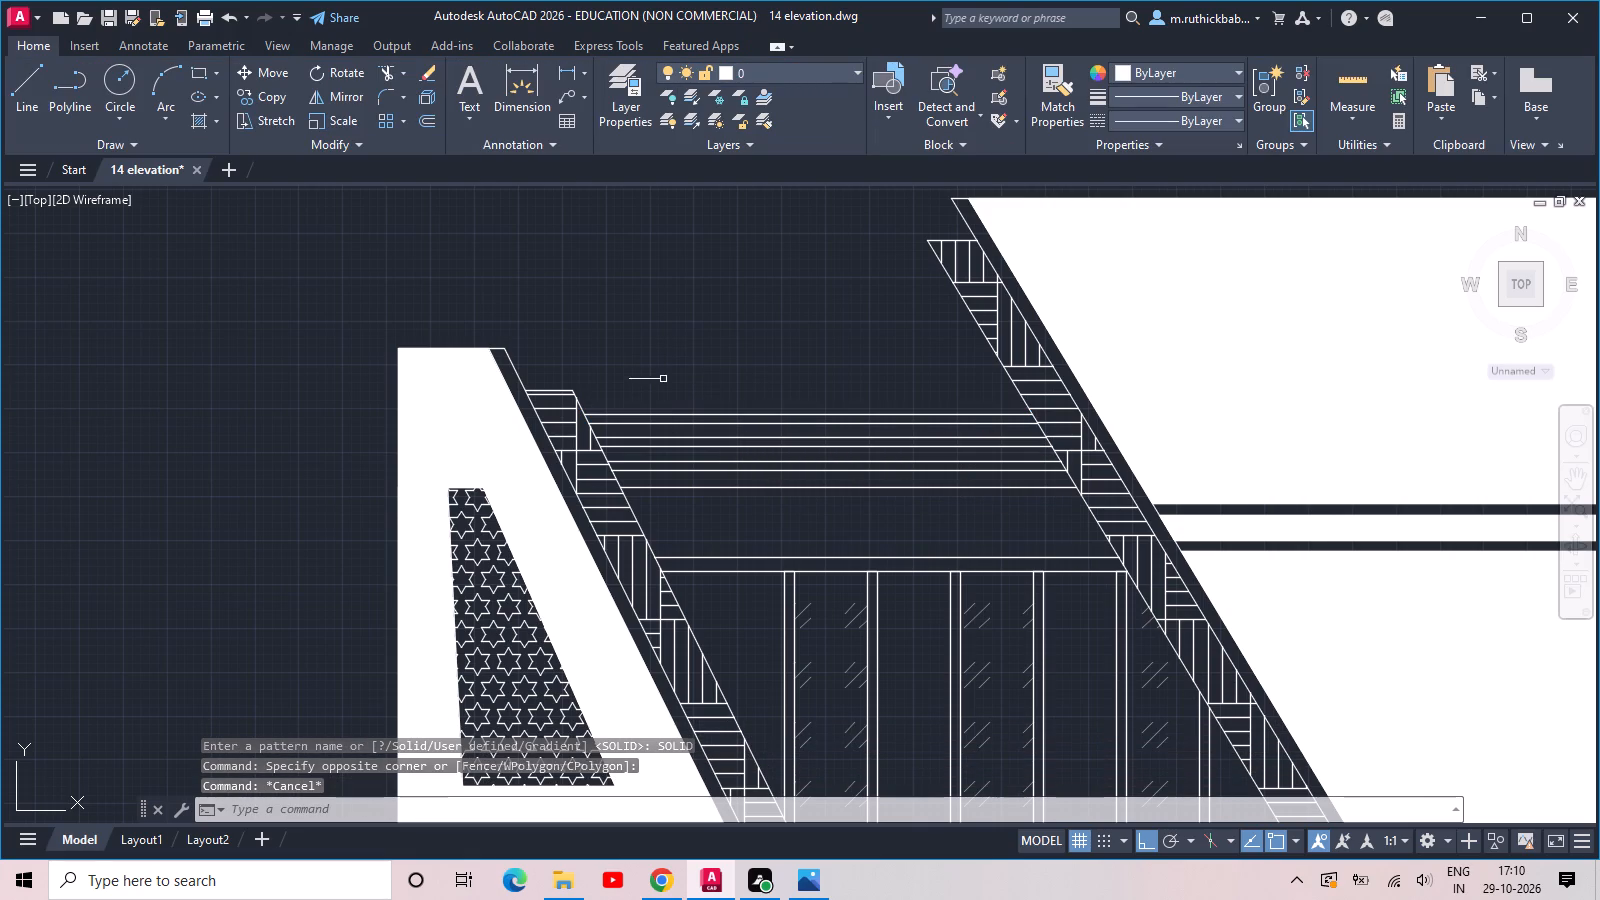
Hatch the duplicate's upper two horizontal bars between the parquet strips with the SOLID pattern at transparency 0.
{"action": "left_click", "coordinate": [199, 123]}
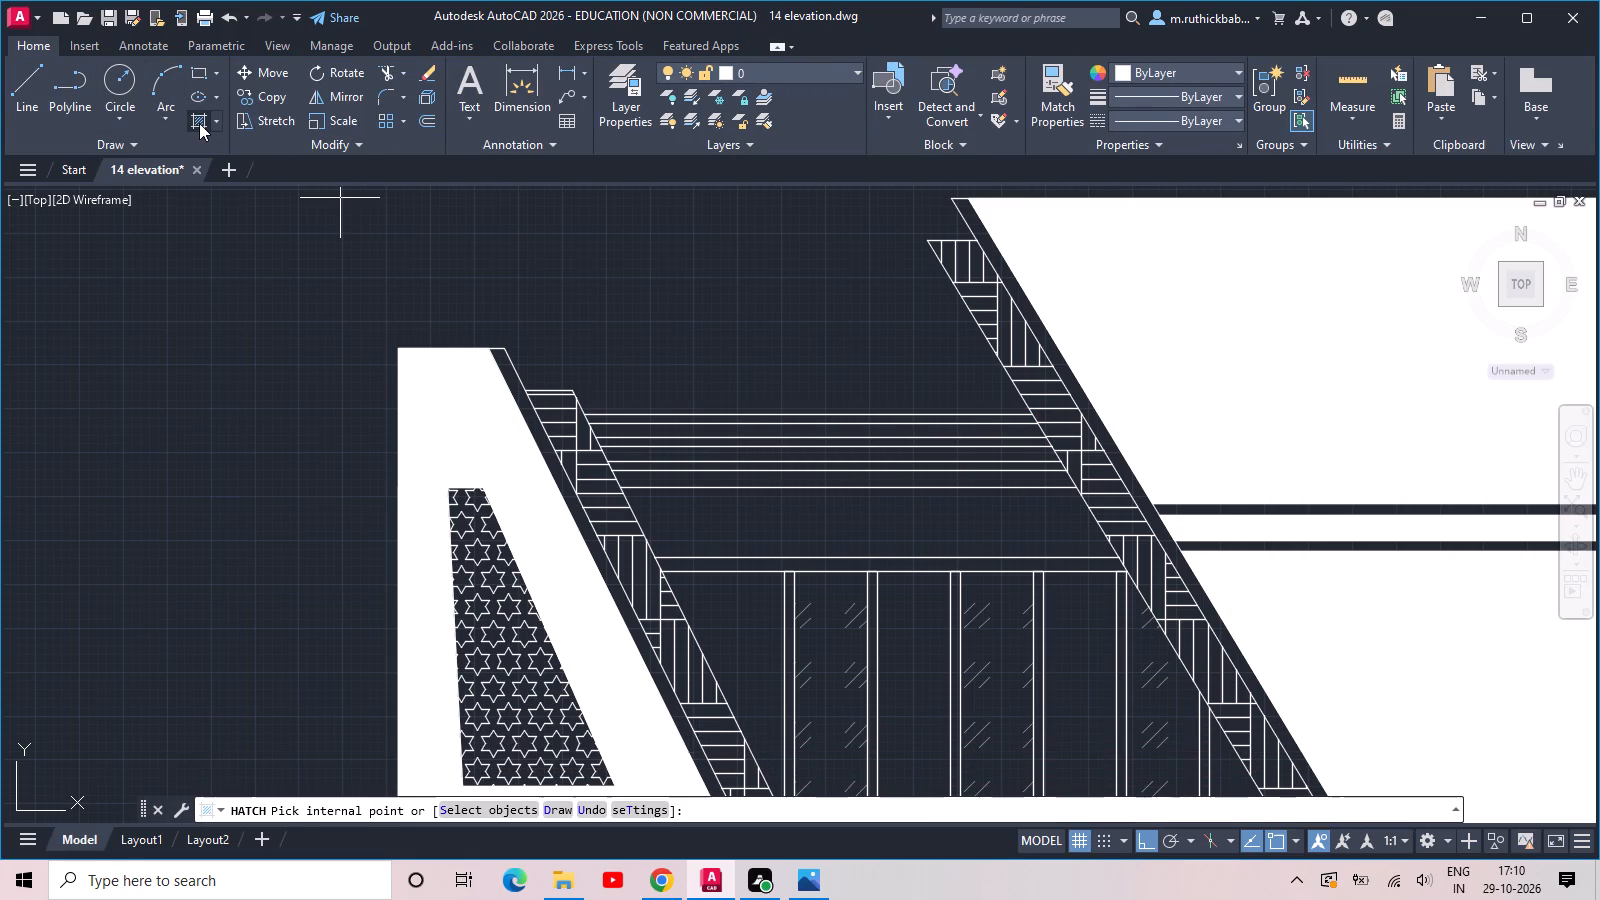
{"action": "scroll", "coordinate": [203, 91], "scroll_direction": "up", "scroll_amount": 15}
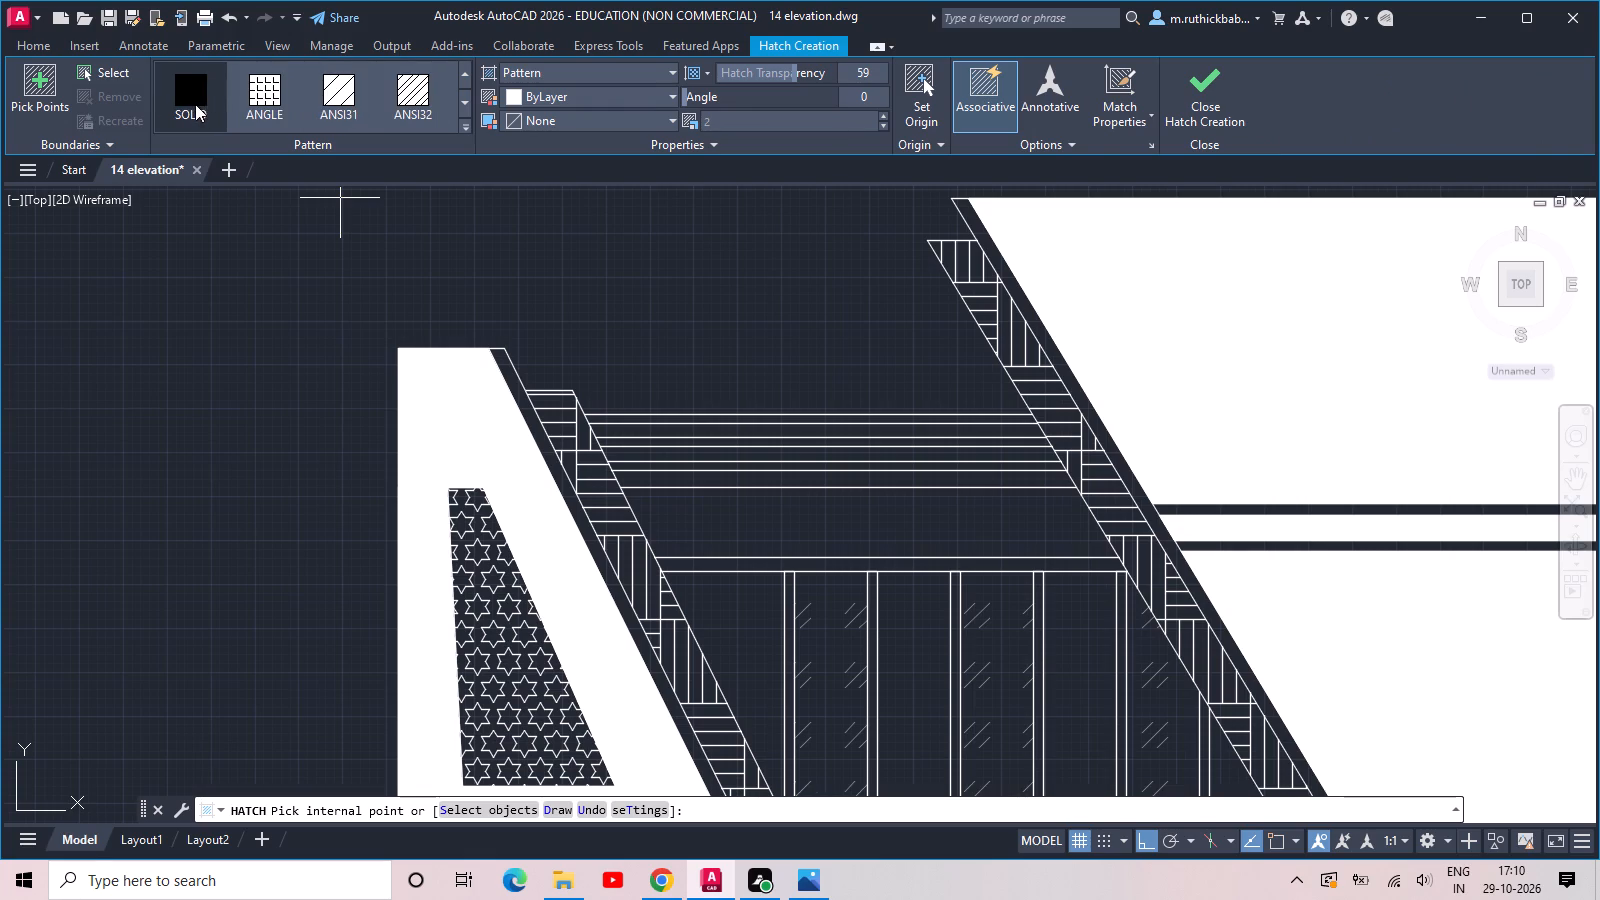
{"action": "scroll", "coordinate": [195, 104], "scroll_direction": "up", "scroll_amount": 1}
{"action": "left_click", "coordinate": [190, 94]}
{"action": "scroll", "coordinate": [761, 470], "scroll_direction": "up", "scroll_amount": 2}
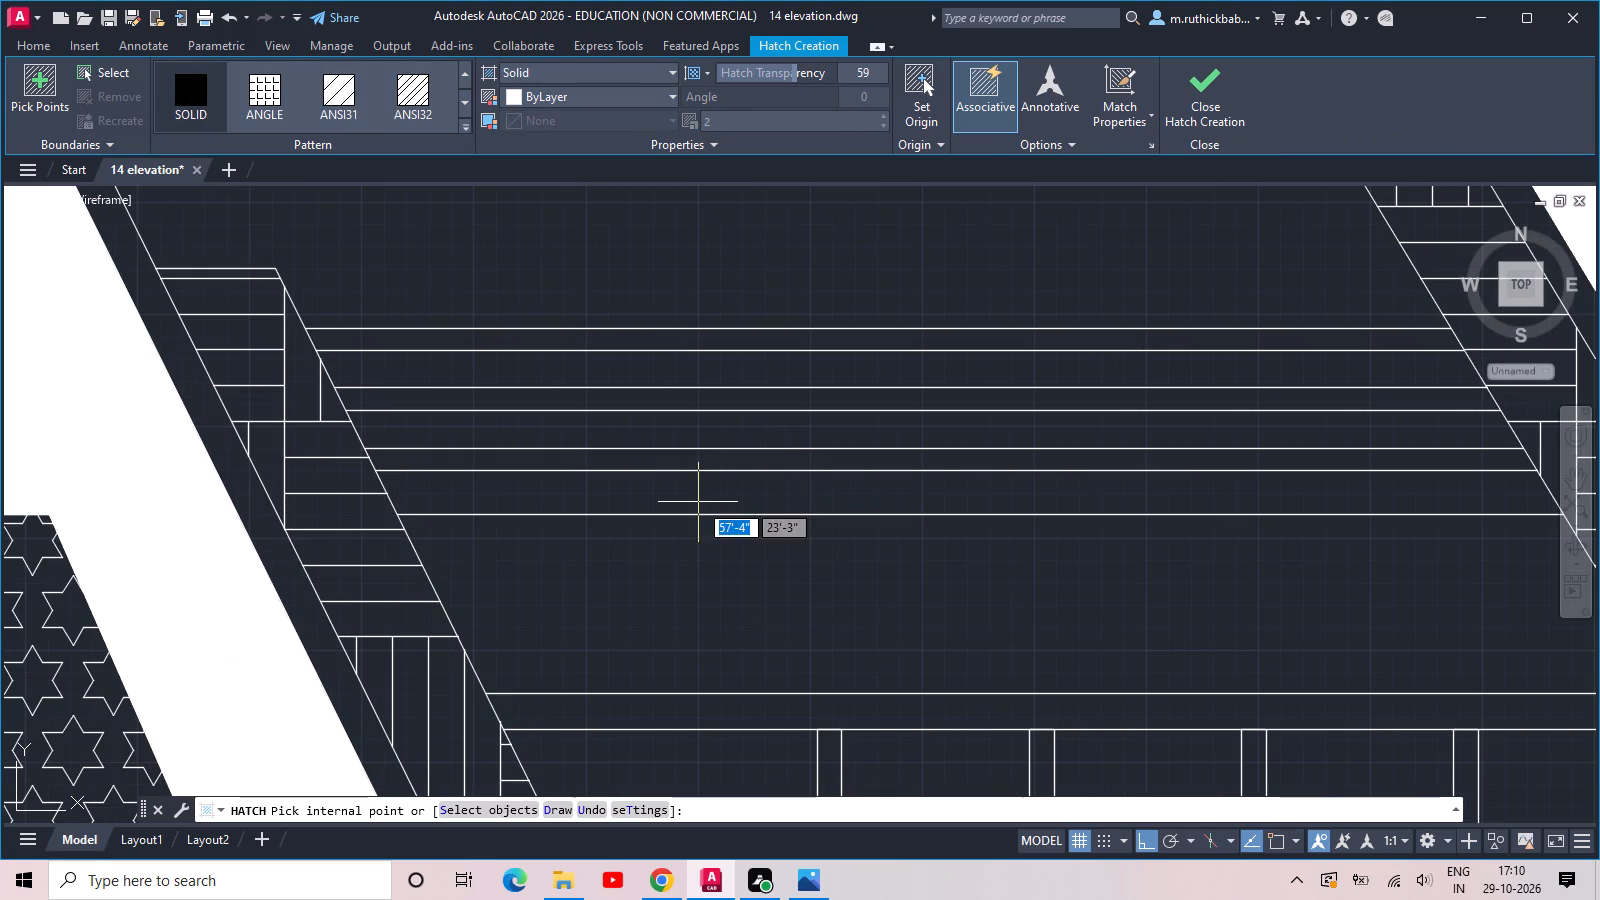
{"action": "left_click", "coordinate": [695, 404]}
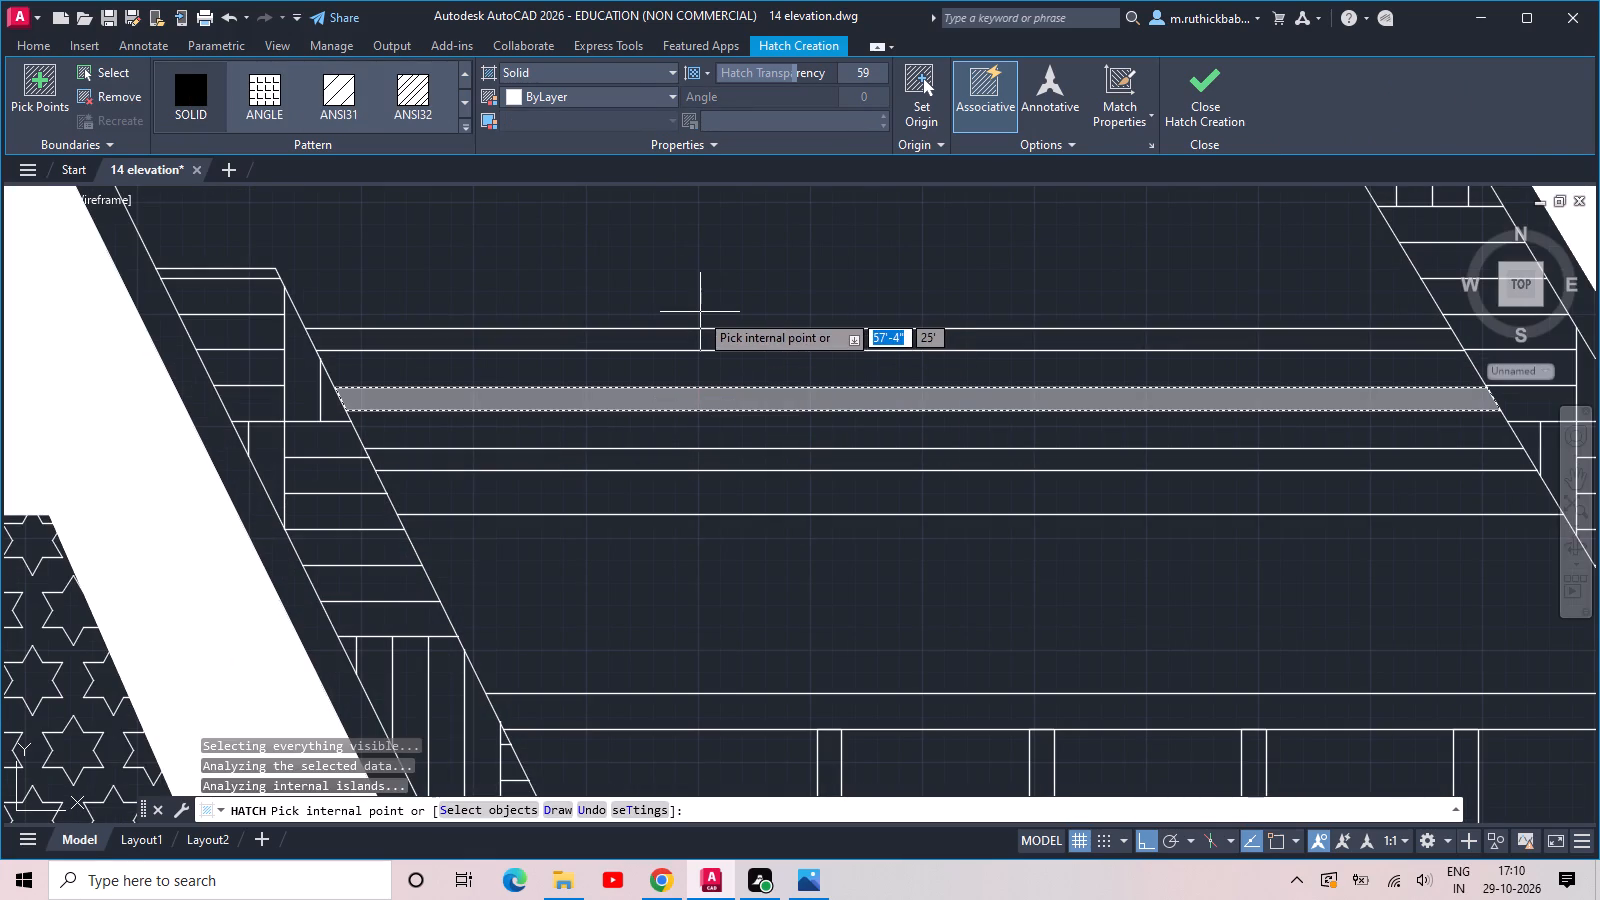
{"action": "left_click", "coordinate": [698, 342]}
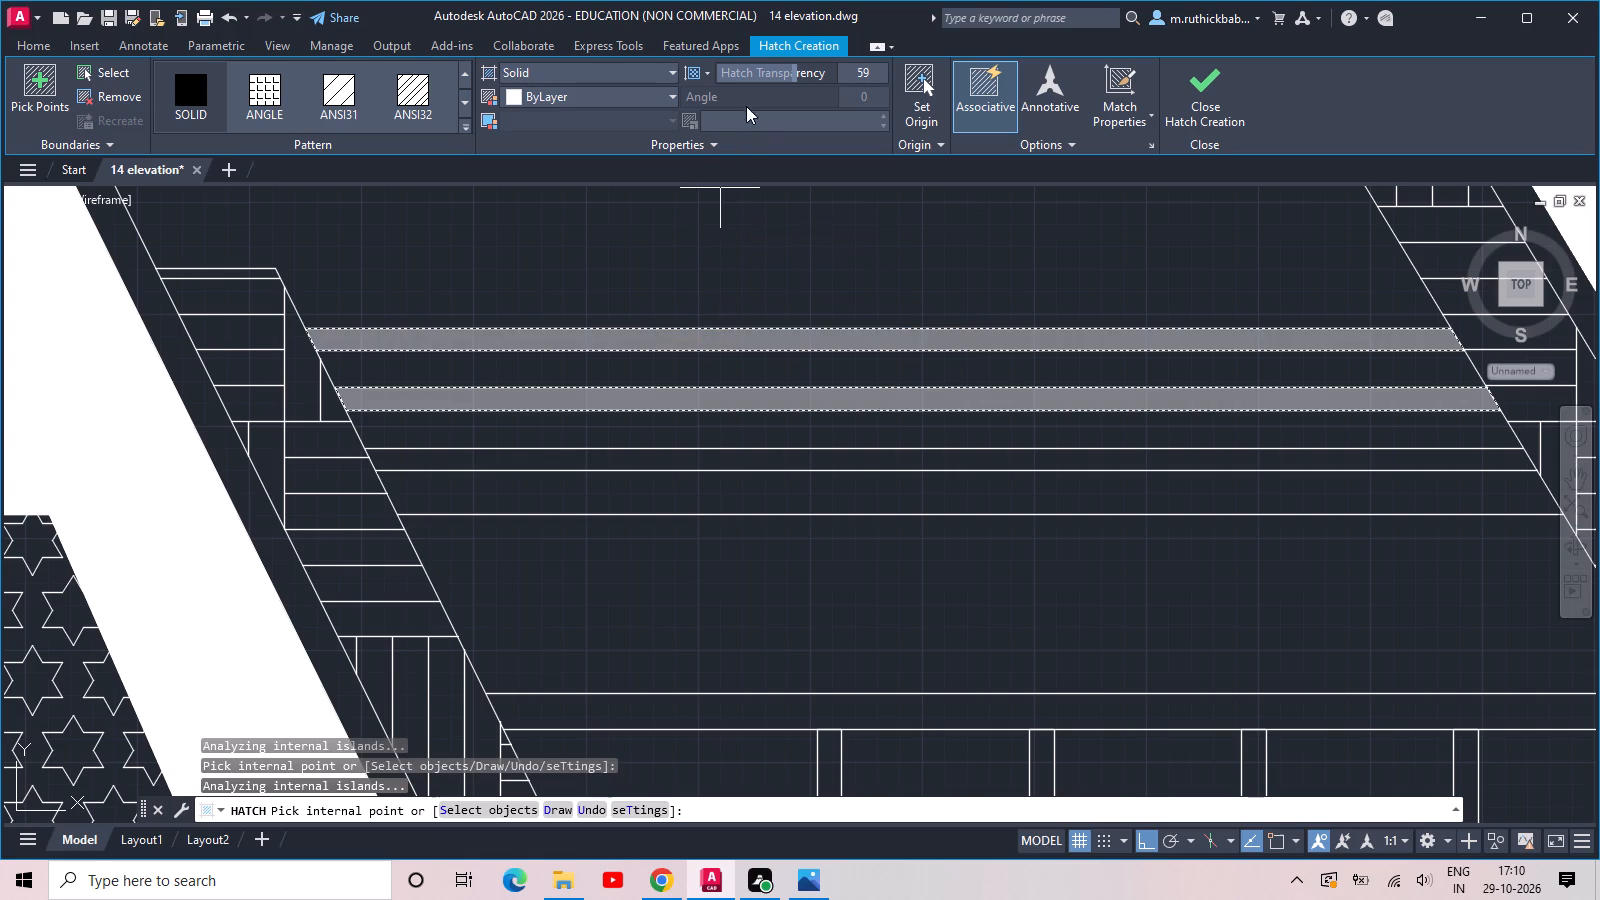
{"action": "left_click_drag", "start_coordinate": [786, 70], "coordinate": [624, 73]}
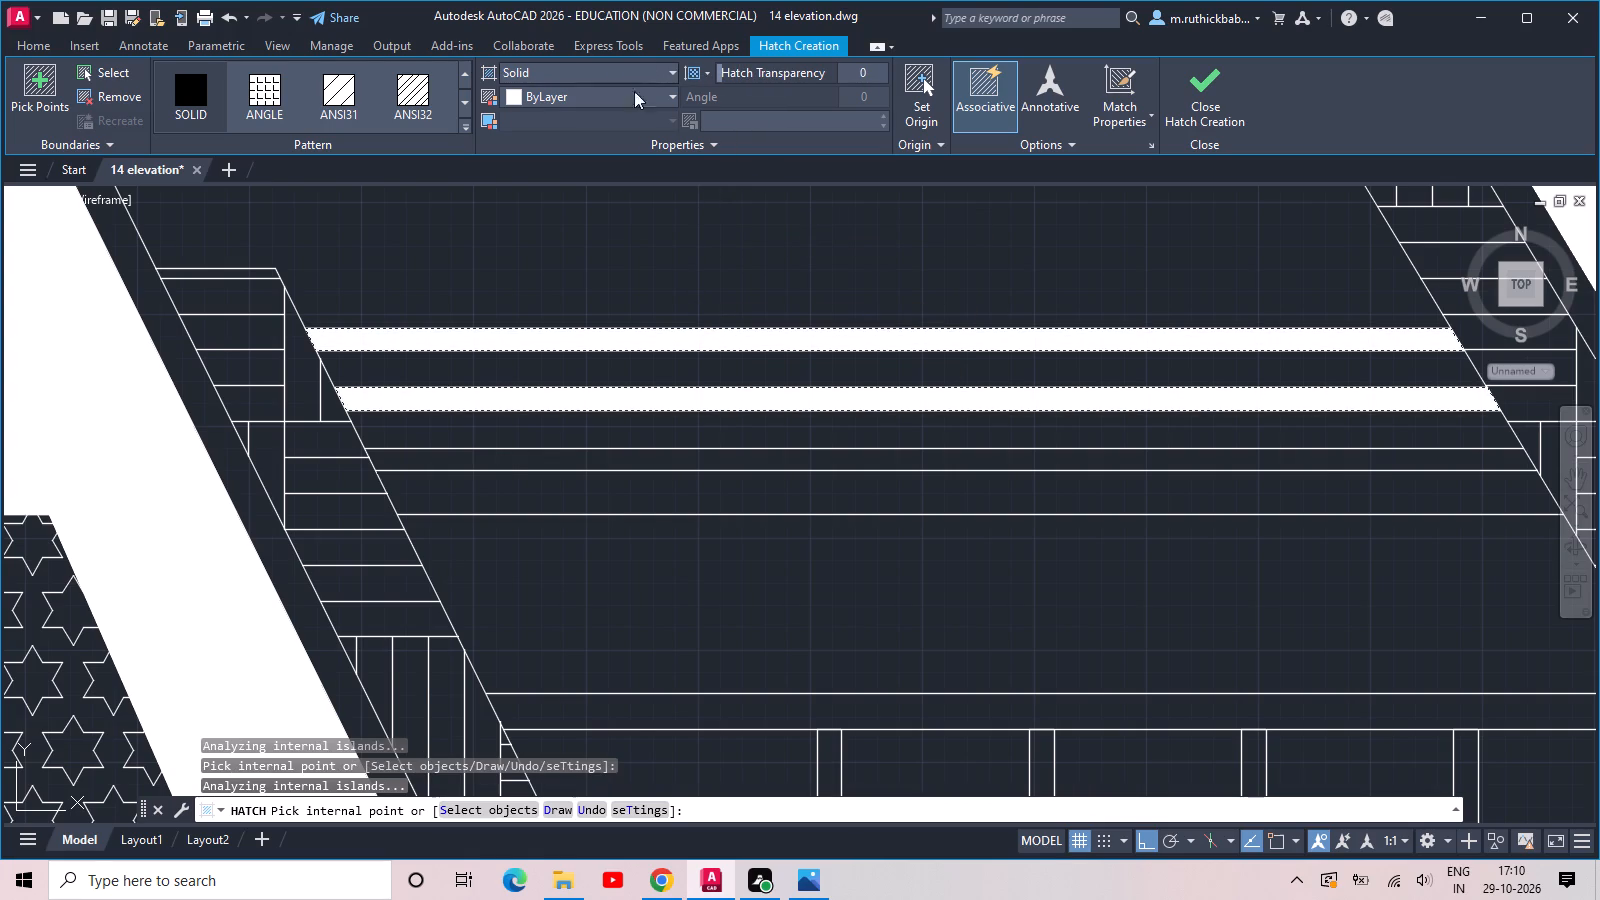
Add the duplicate's upper-storey window frame to the solid hatch: its top rail, bottom rail and six vertical mullions.
{"action": "scroll", "coordinate": [769, 188], "scroll_direction": "down", "scroll_amount": 1}
{"action": "middle_click_drag", "start_coordinate": [934, 428], "coordinate": [867, 326]}
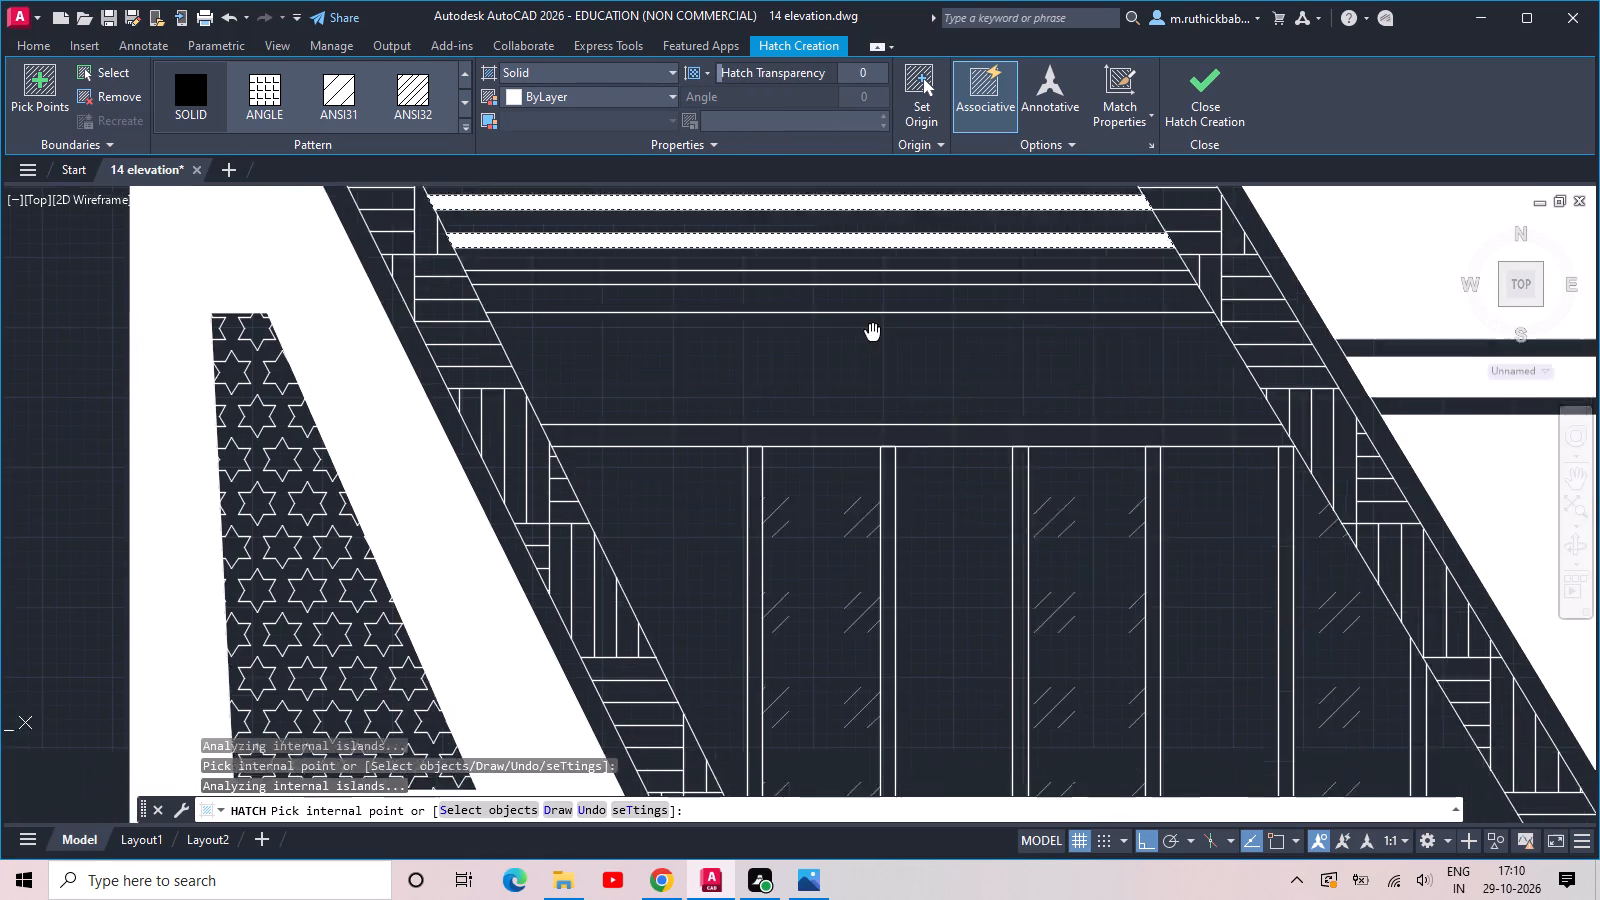
{"action": "middle_click_drag", "start_coordinate": [867, 326], "coordinate": [824, 265]}
{"action": "scroll", "coordinate": [870, 351], "scroll_direction": "down", "scroll_amount": 1}
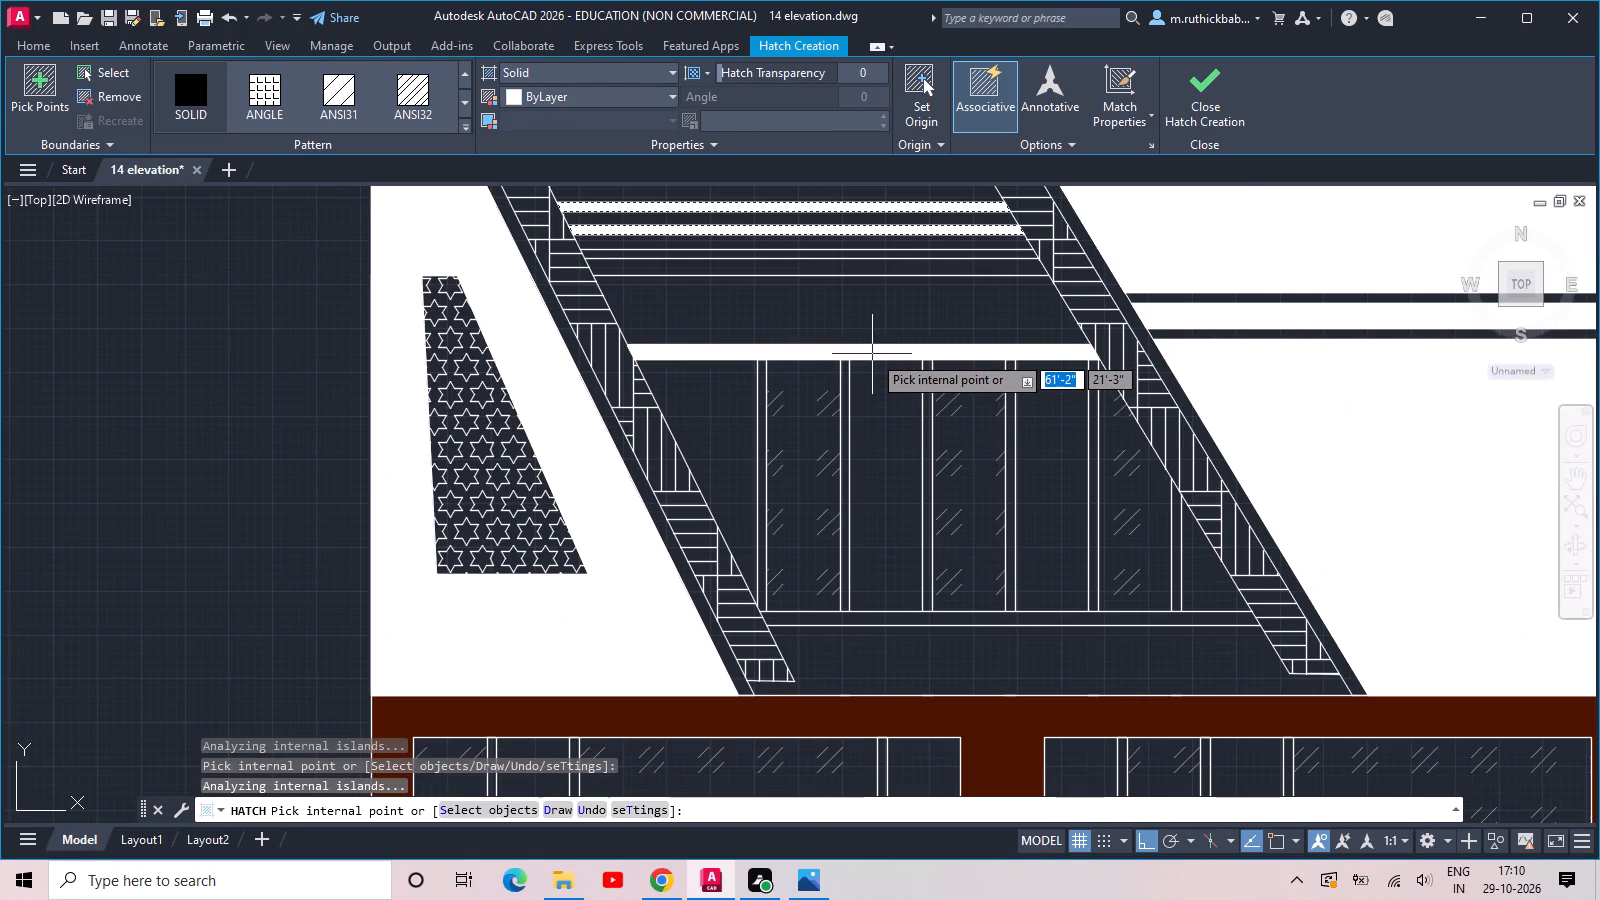
{"action": "left_click", "coordinate": [872, 354]}
{"action": "left_click", "coordinate": [886, 621]}
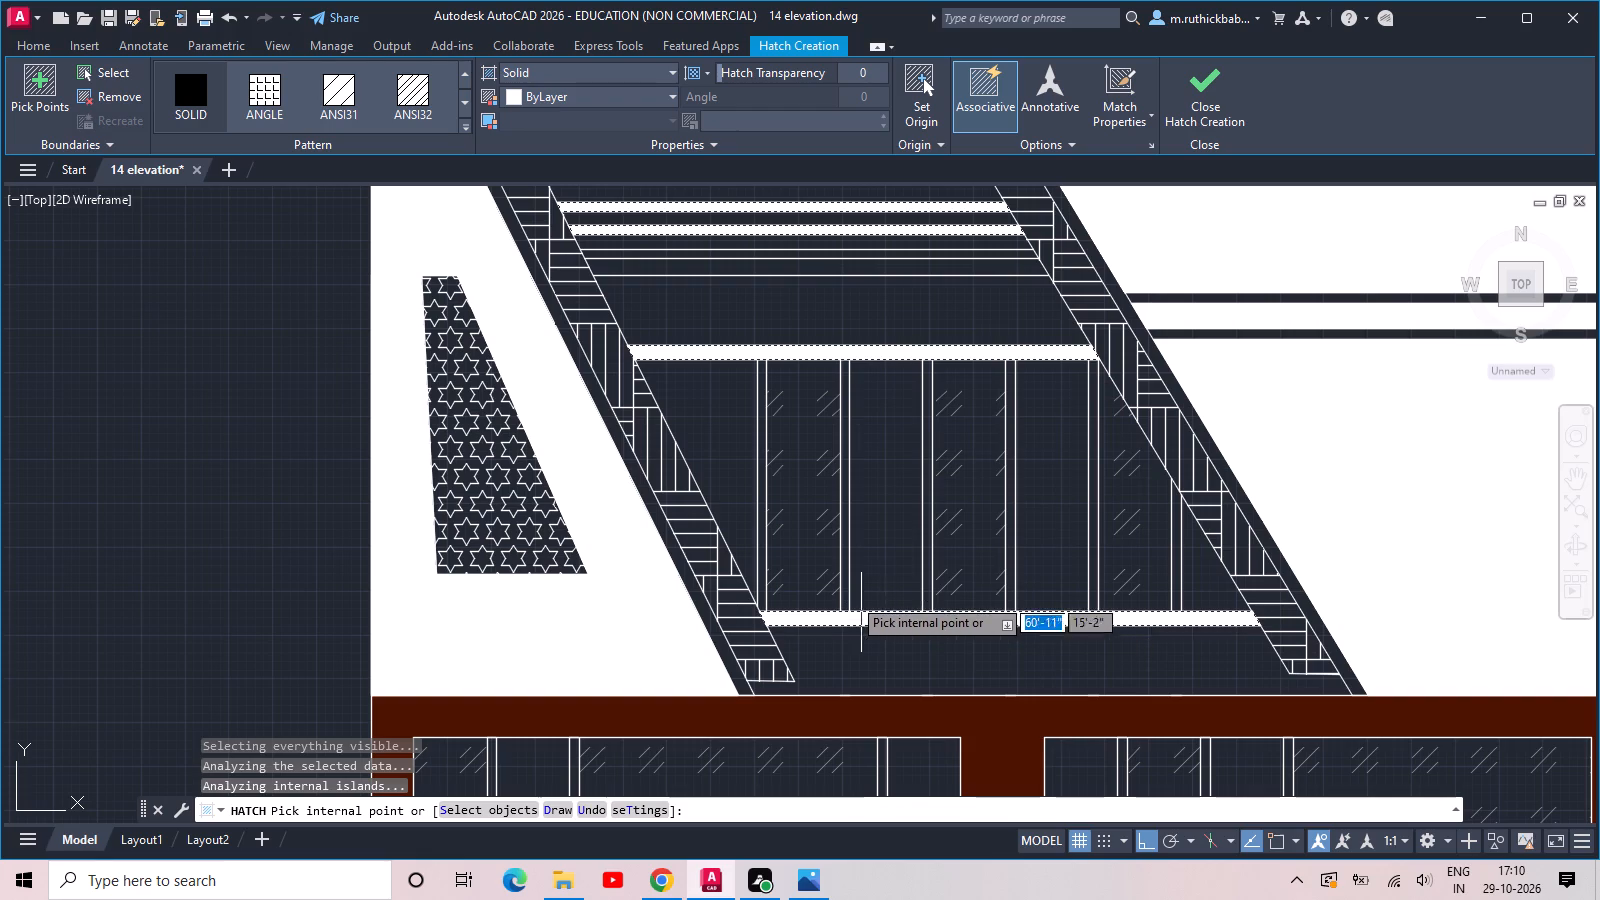
{"action": "left_click", "coordinate": [847, 570]}
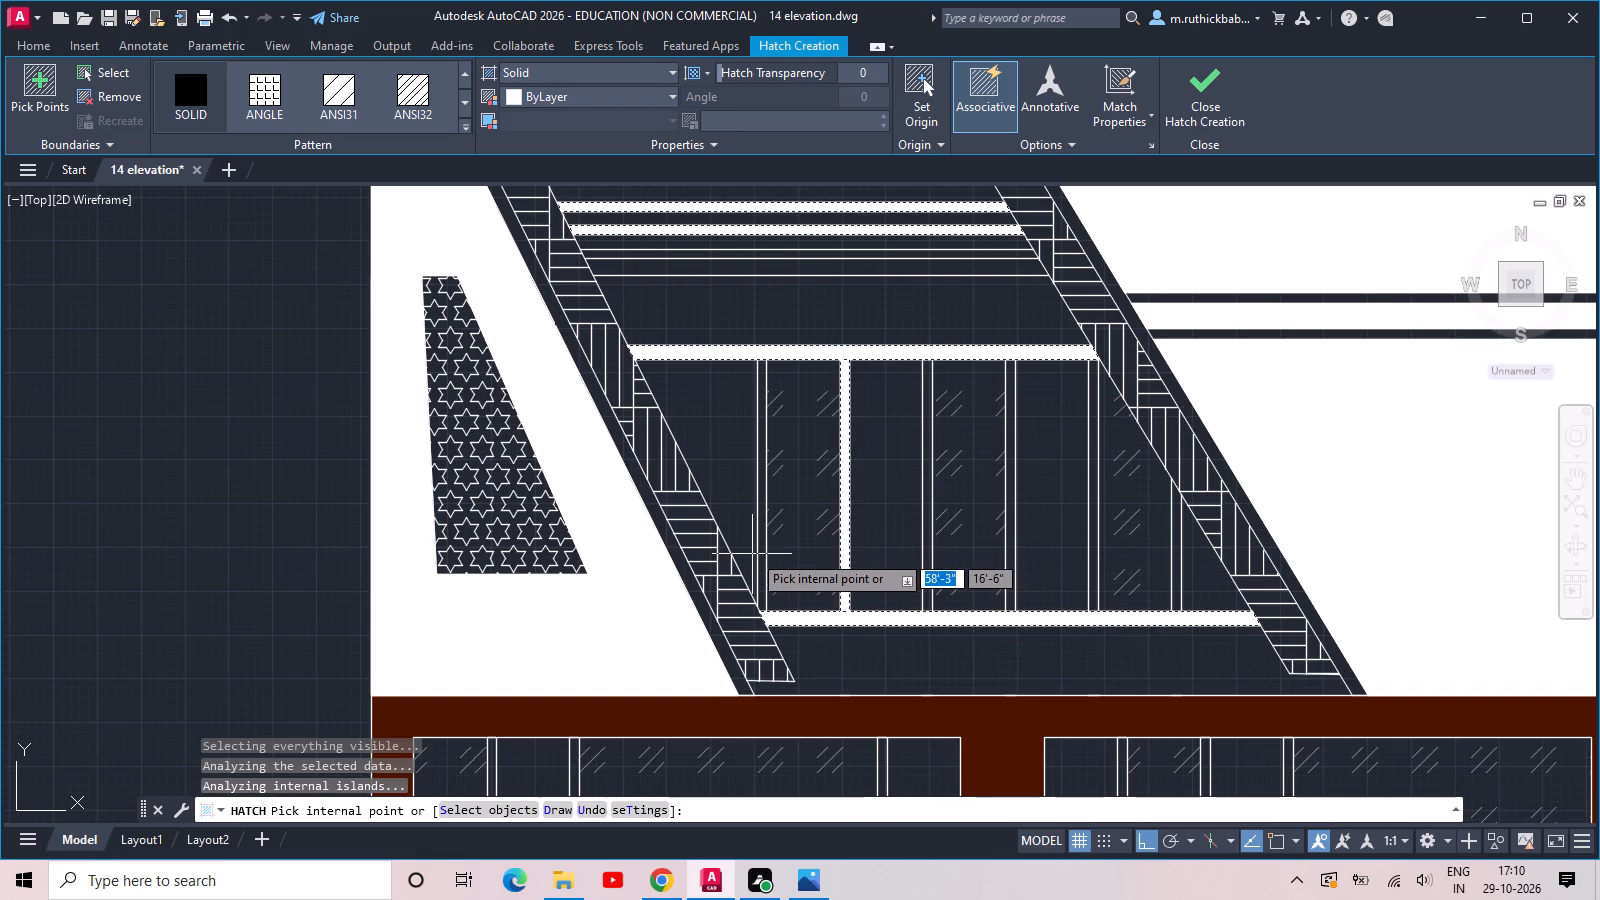
{"action": "left_click", "coordinate": [763, 547]}
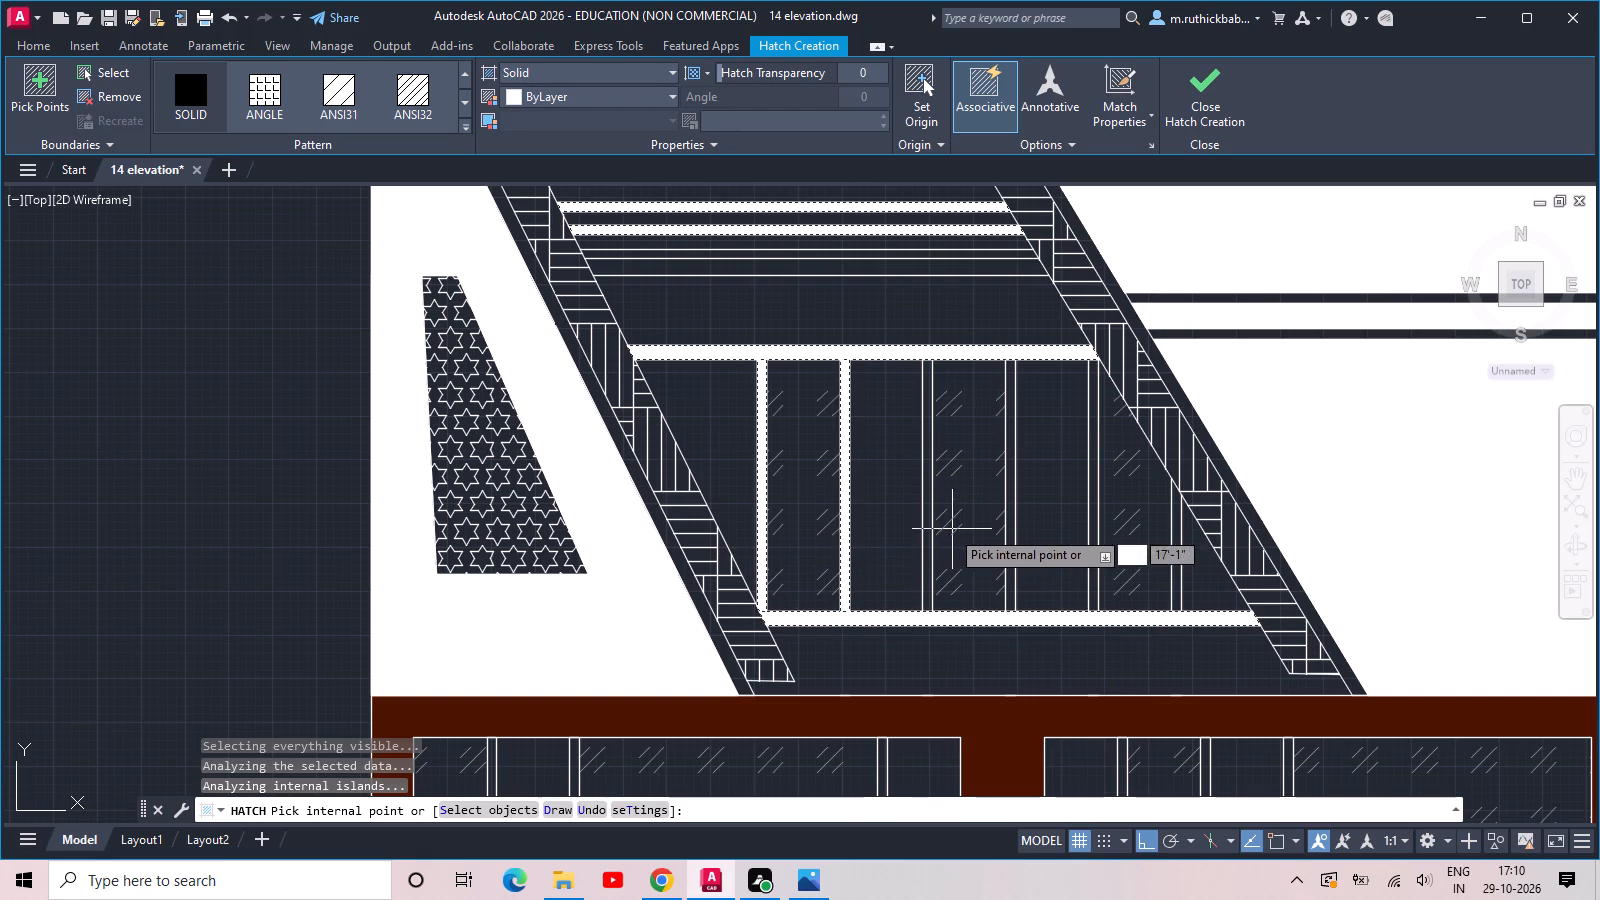
{"action": "left_click", "coordinate": [925, 541]}
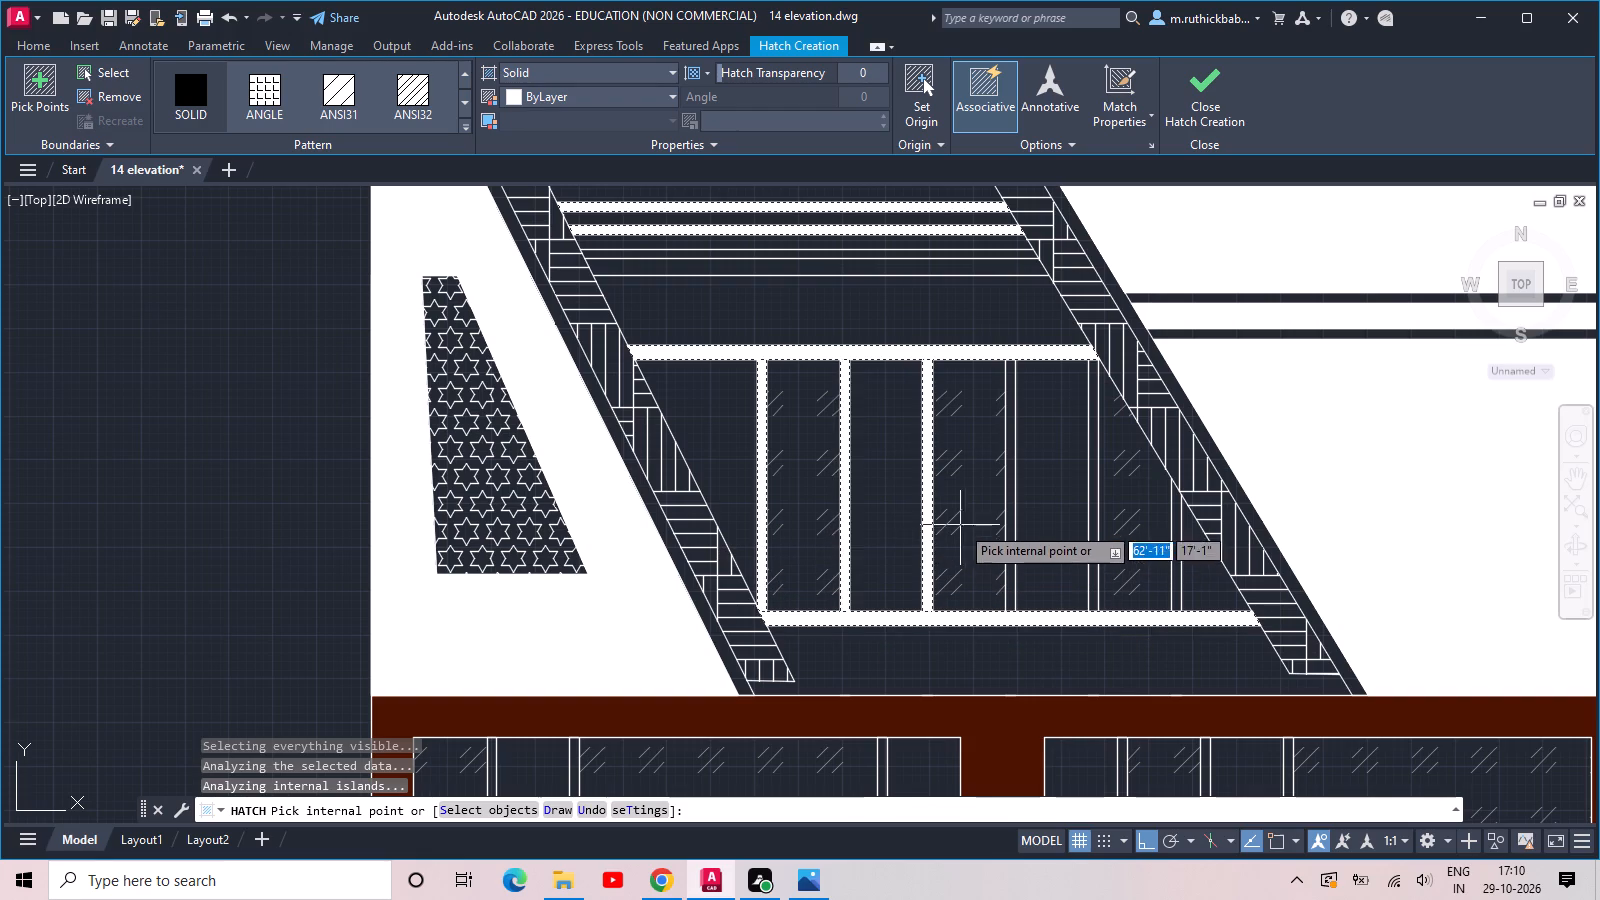
{"action": "left_click", "coordinate": [1013, 517]}
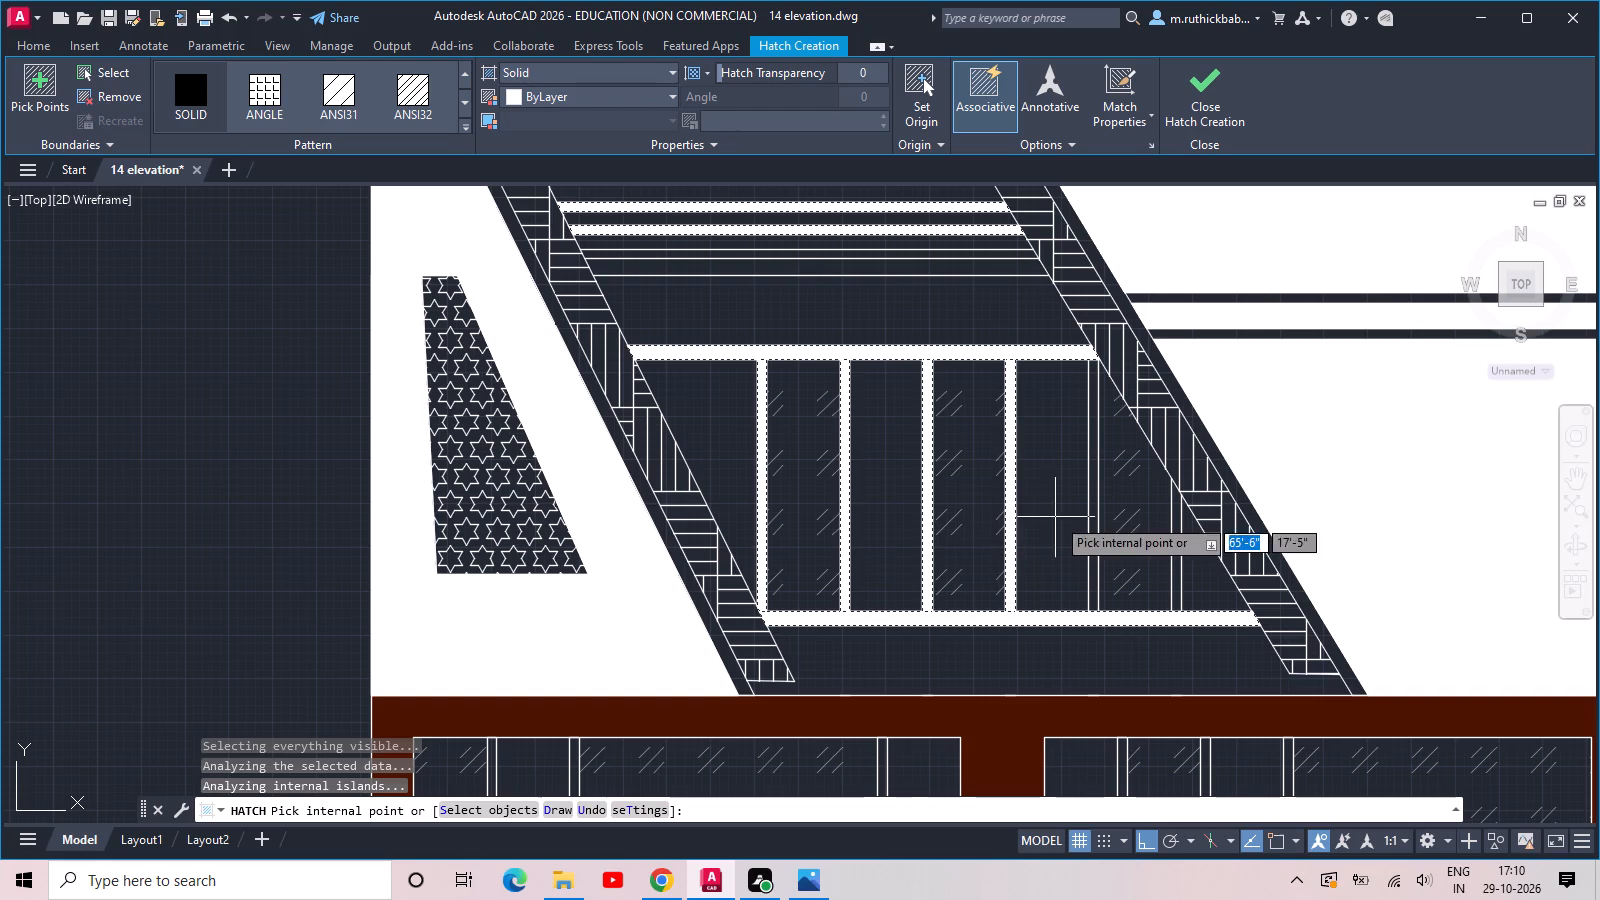
{"action": "left_click", "coordinate": [1096, 526]}
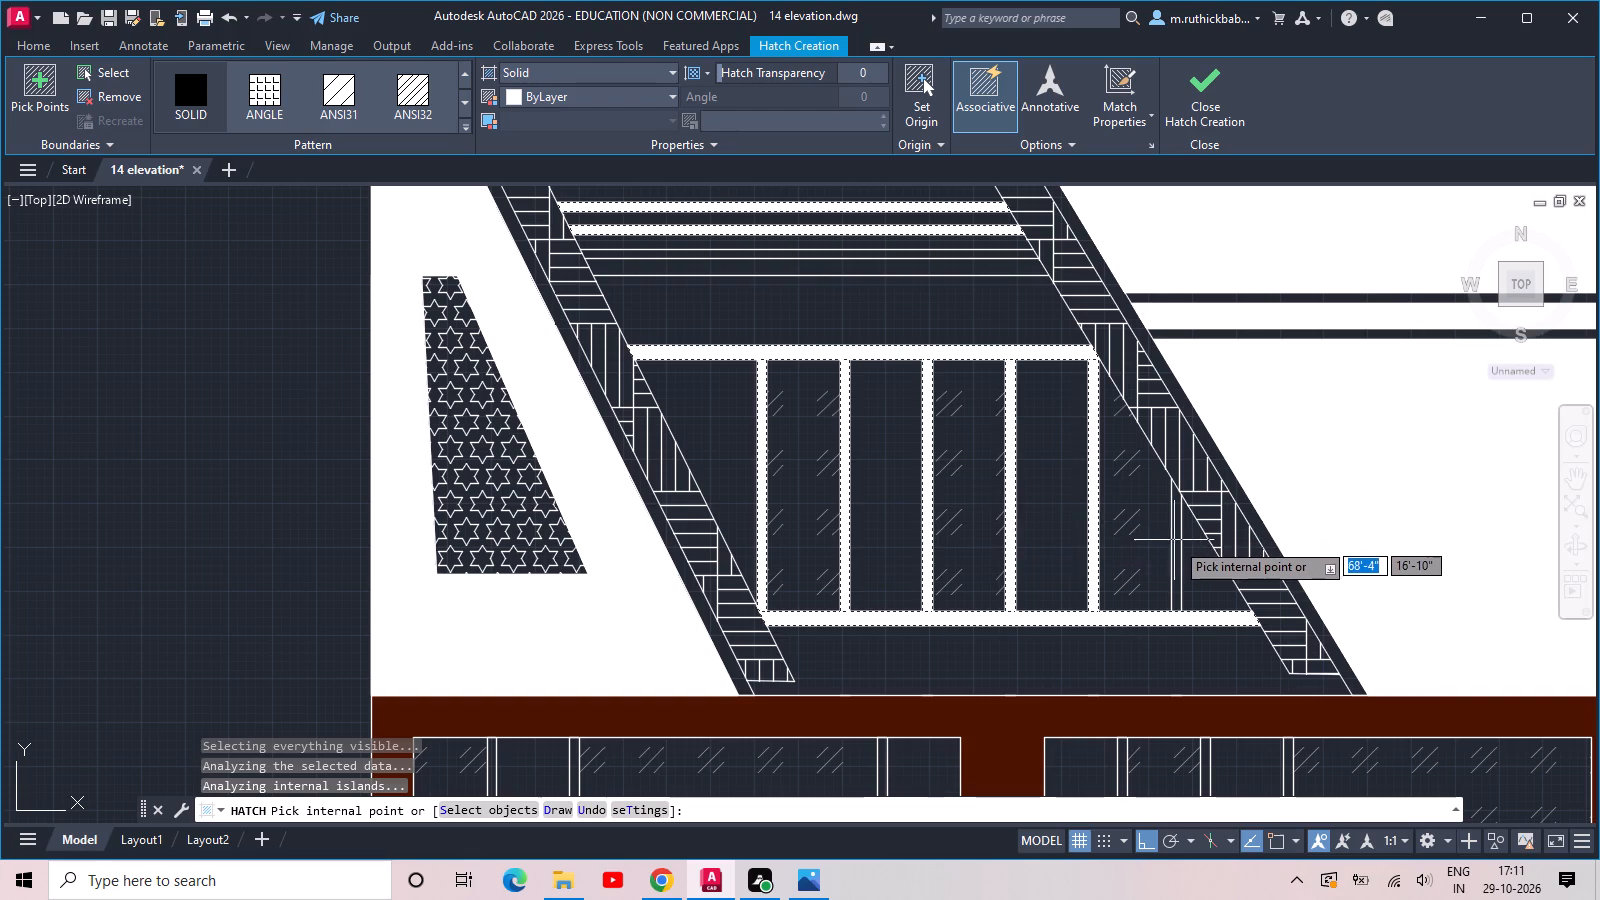
{"action": "left_click", "coordinate": [1178, 545]}
Add the three vertical mullions of the duplicate's lower-storey left window to the solid hatch.
{"action": "scroll", "coordinate": [1087, 535], "scroll_direction": "down", "scroll_amount": 2}
{"action": "middle_click_drag", "start_coordinate": [1085, 546], "coordinate": [1107, 277]}
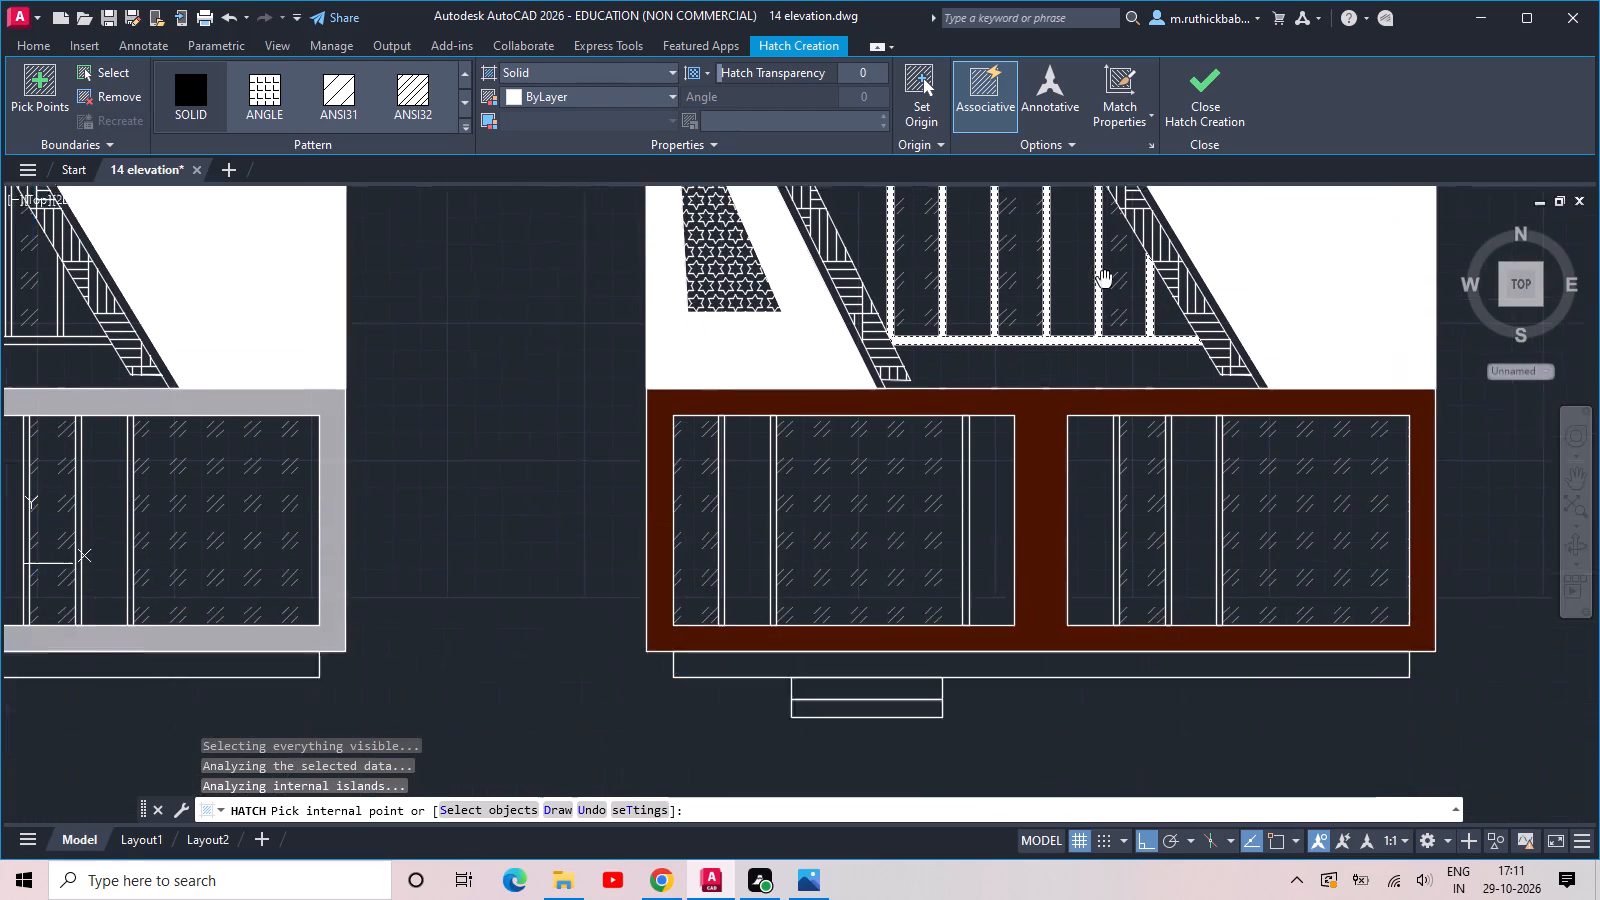
{"action": "middle_click_drag", "start_coordinate": [1107, 277], "coordinate": [1115, 269]}
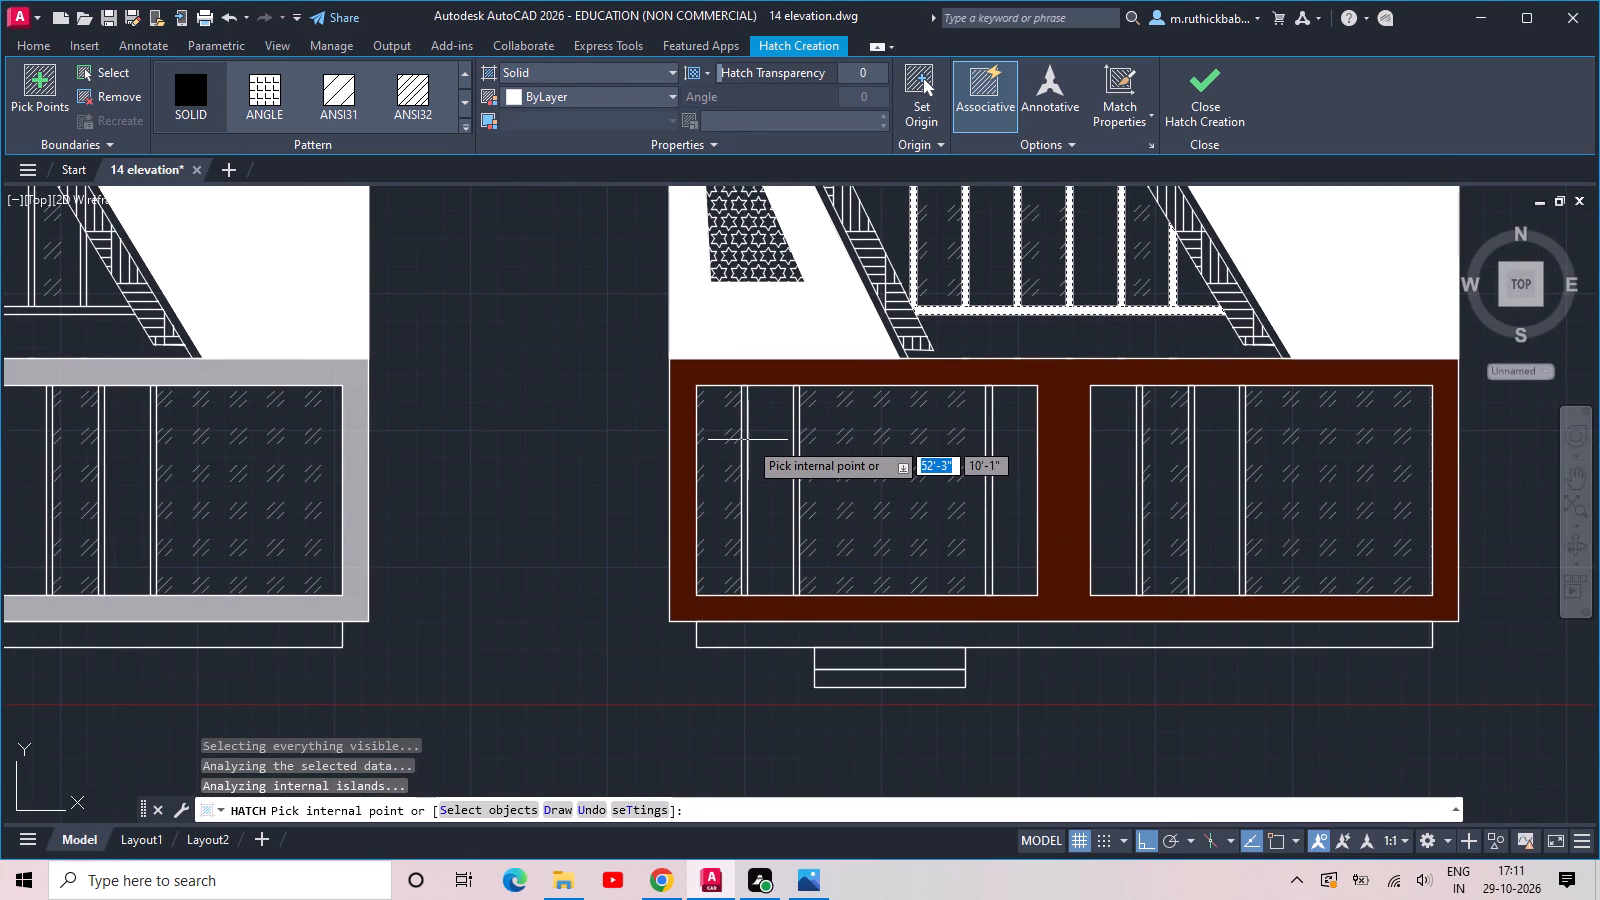
{"action": "scroll", "coordinate": [746, 444], "scroll_direction": "up", "scroll_amount": 2}
{"action": "left_click", "coordinate": [746, 444]}
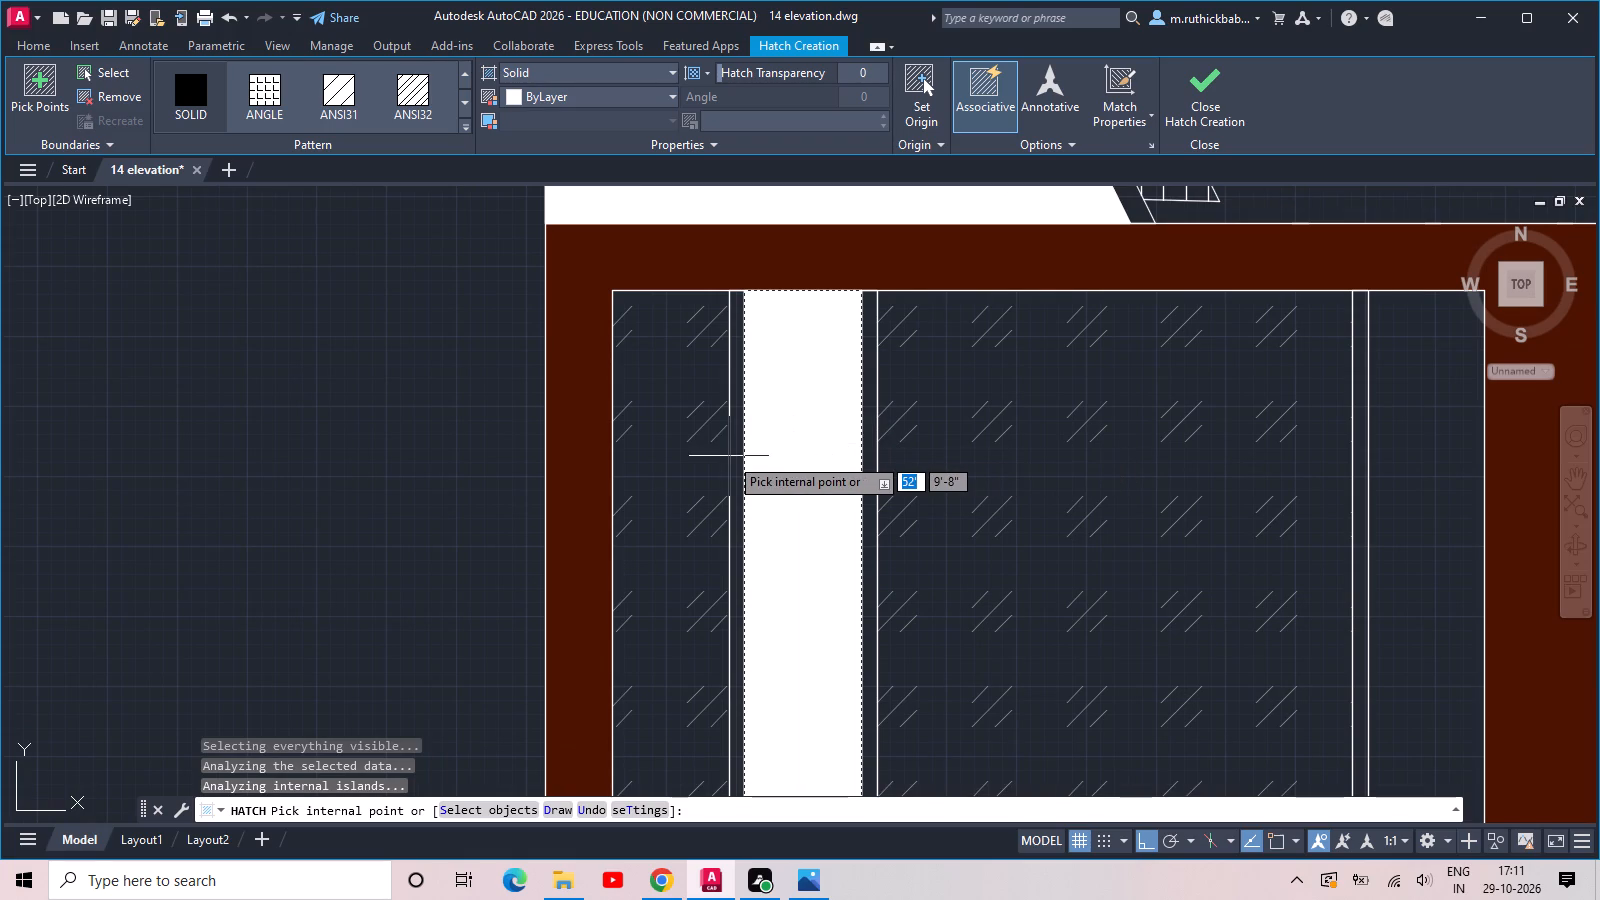
{"action": "key", "text": "ctrl+z"}
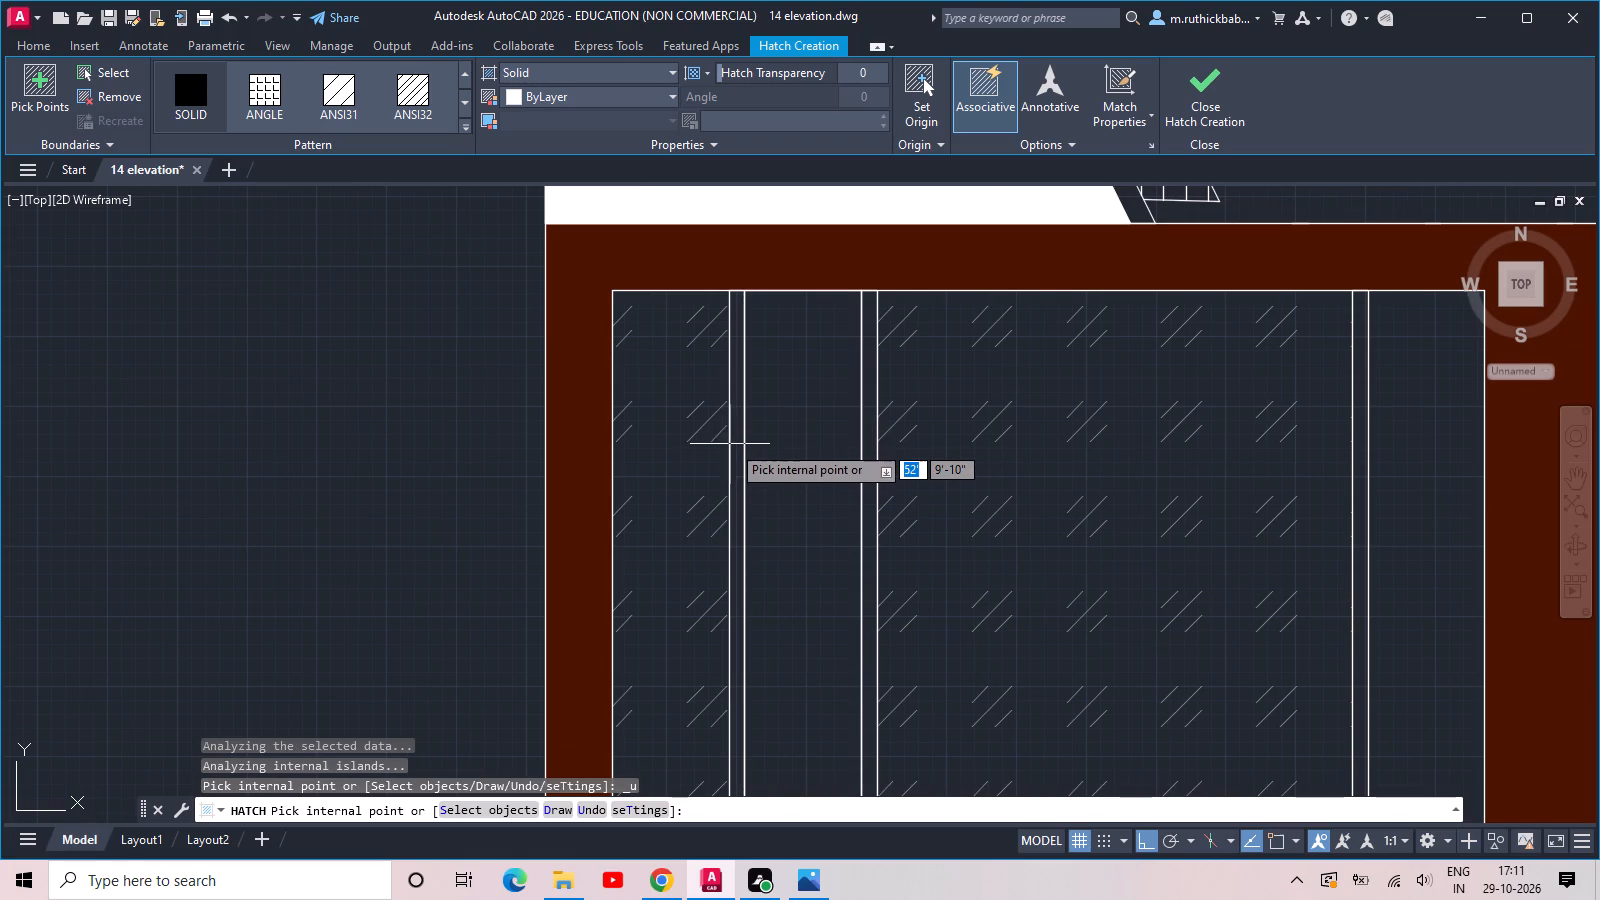
{"action": "left_click", "coordinate": [735, 441]}
{"action": "left_click", "coordinate": [871, 449]}
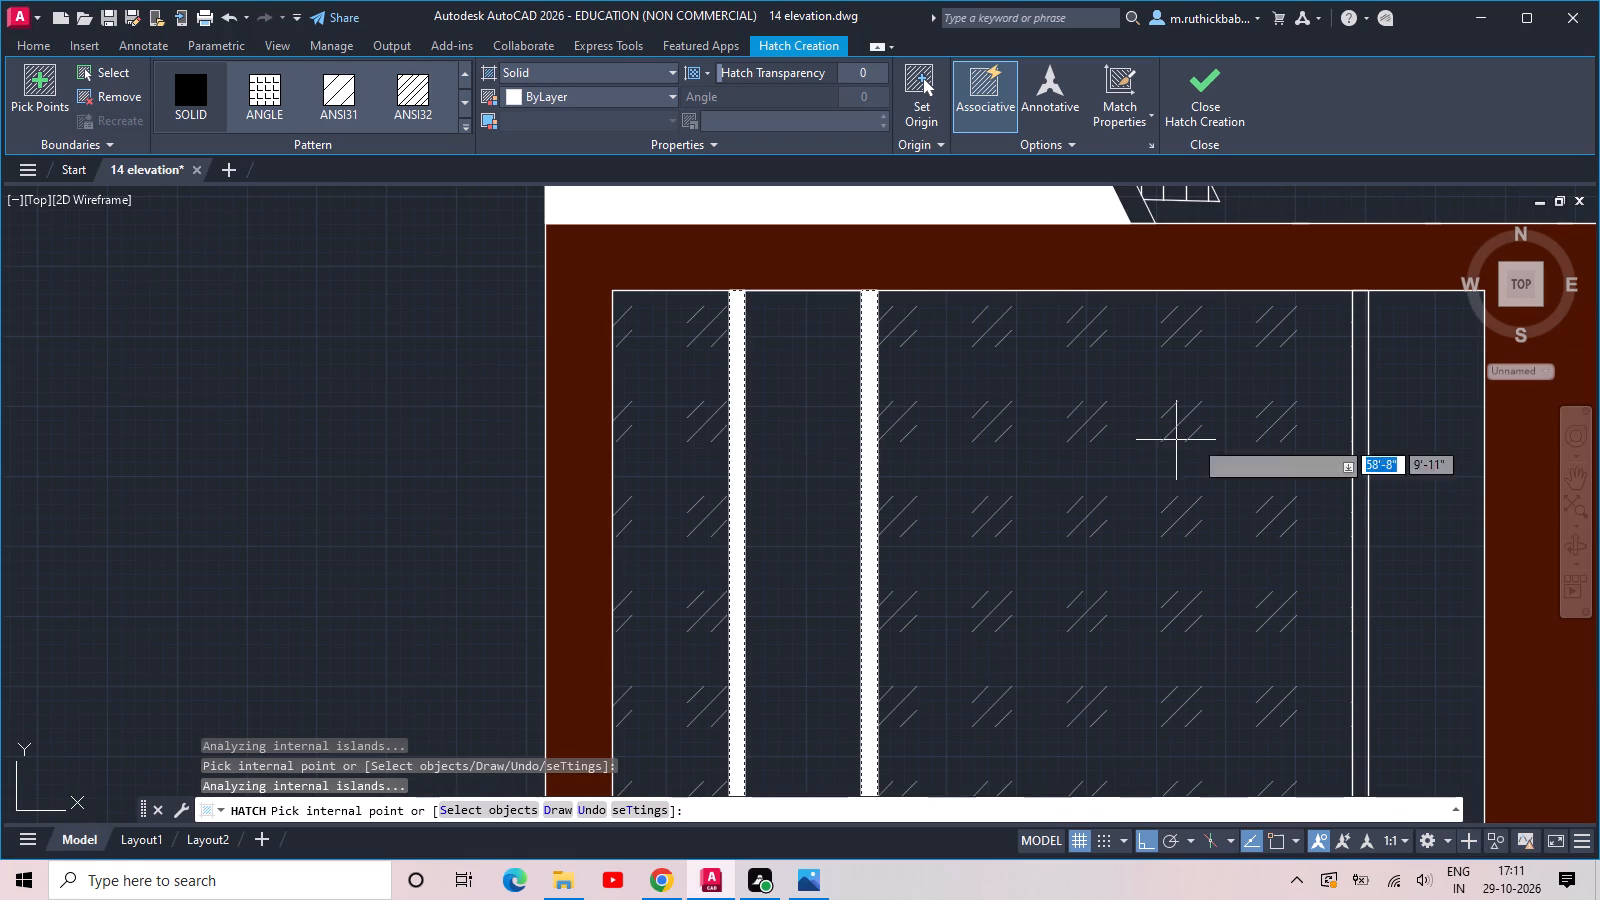
{"action": "left_click", "coordinate": [1362, 488]}
{"action": "scroll", "coordinate": [1368, 482], "scroll_direction": "down", "scroll_amount": 2}
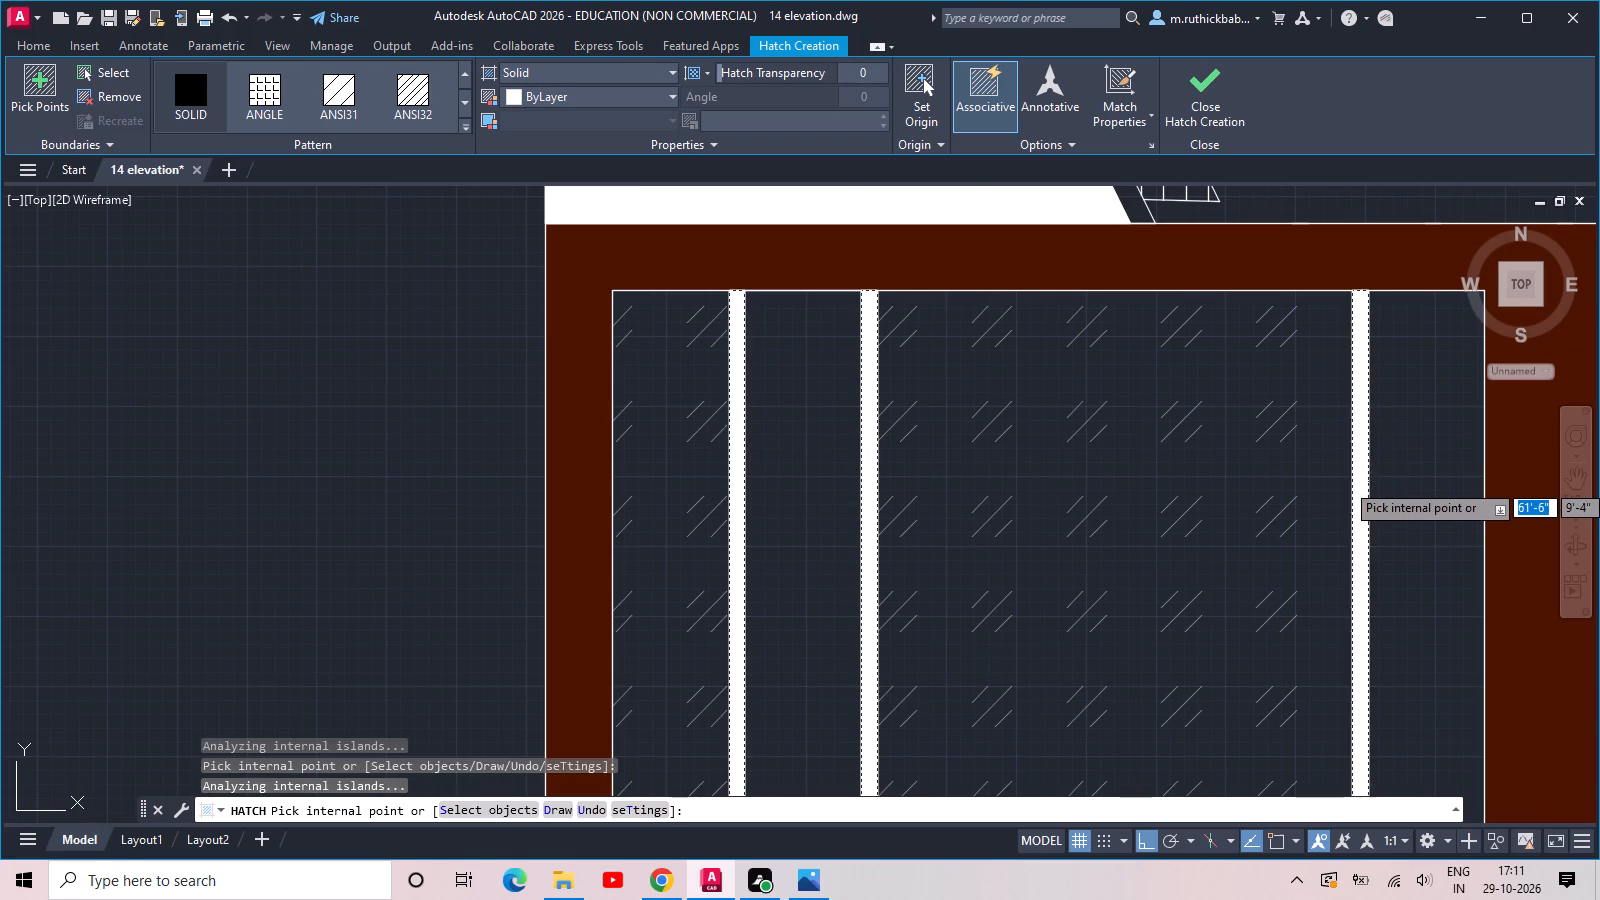
Add the first two vertical mullions of the duplicate's lower-storey right window to the solid hatch.
{"action": "middle_click_drag", "start_coordinate": [1368, 482], "coordinate": [785, 430]}
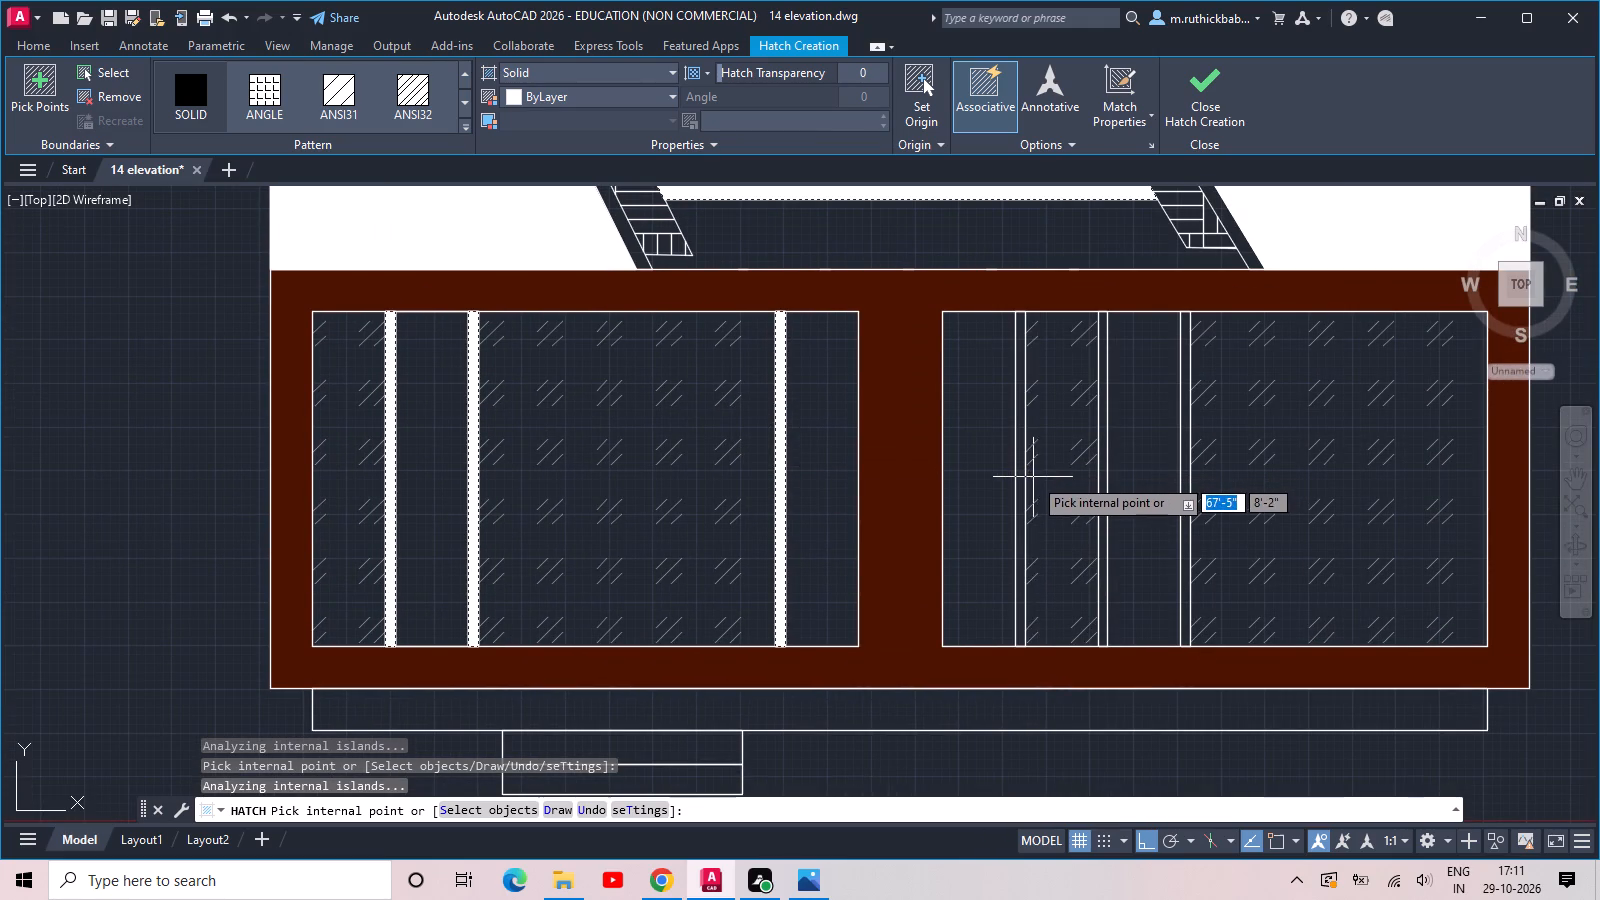
{"action": "left_click", "coordinate": [1019, 485]}
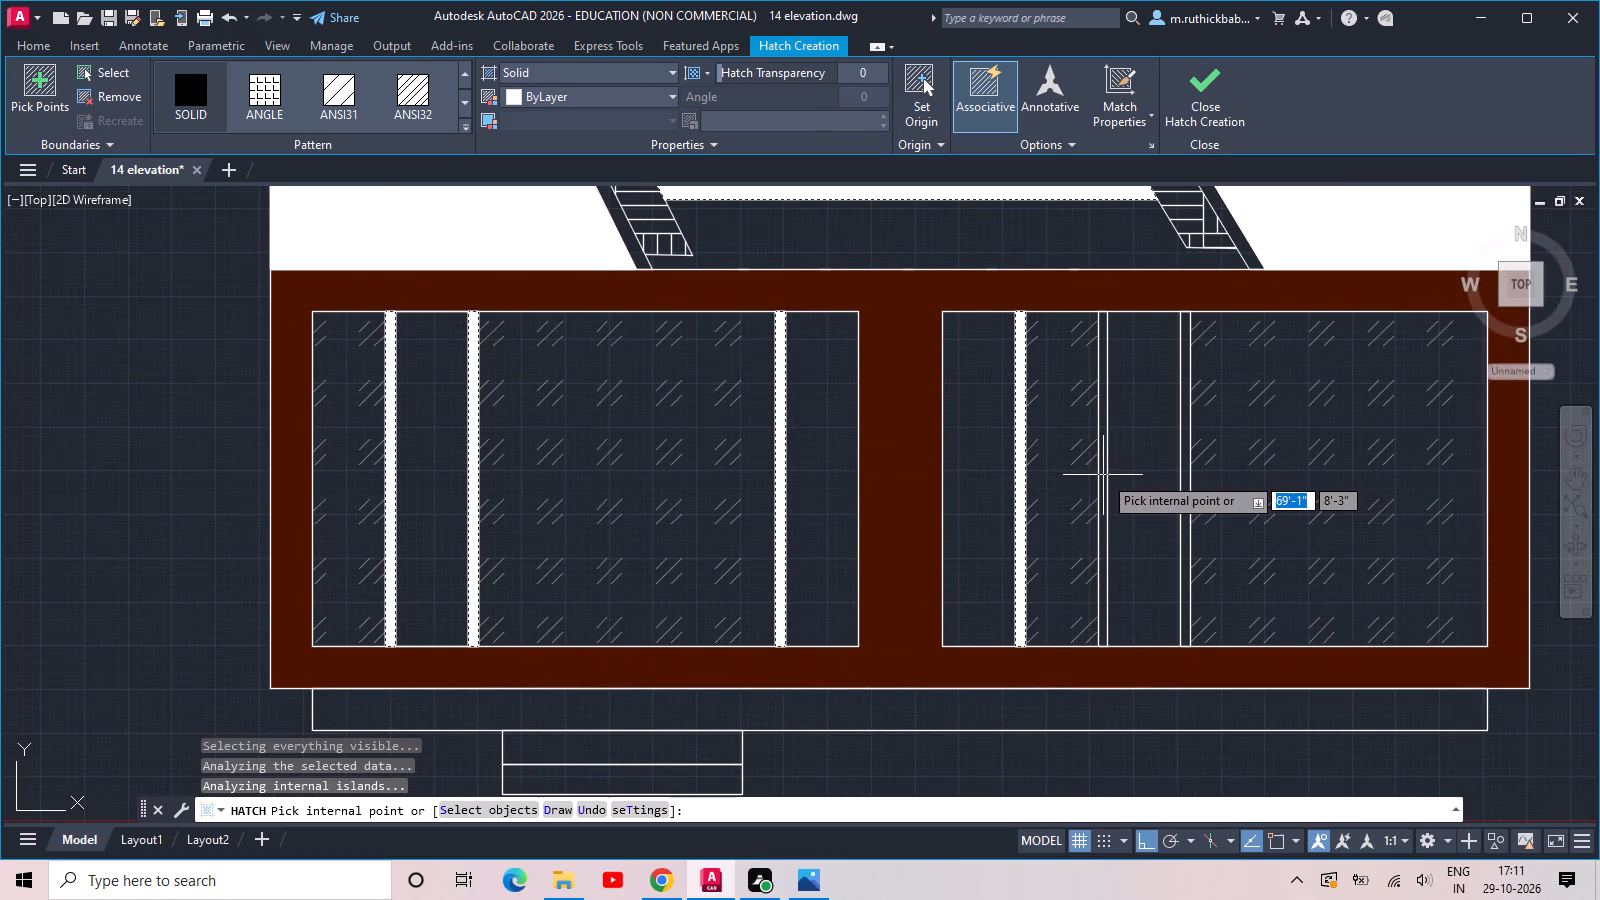
{"action": "left_click", "coordinate": [1103, 475]}
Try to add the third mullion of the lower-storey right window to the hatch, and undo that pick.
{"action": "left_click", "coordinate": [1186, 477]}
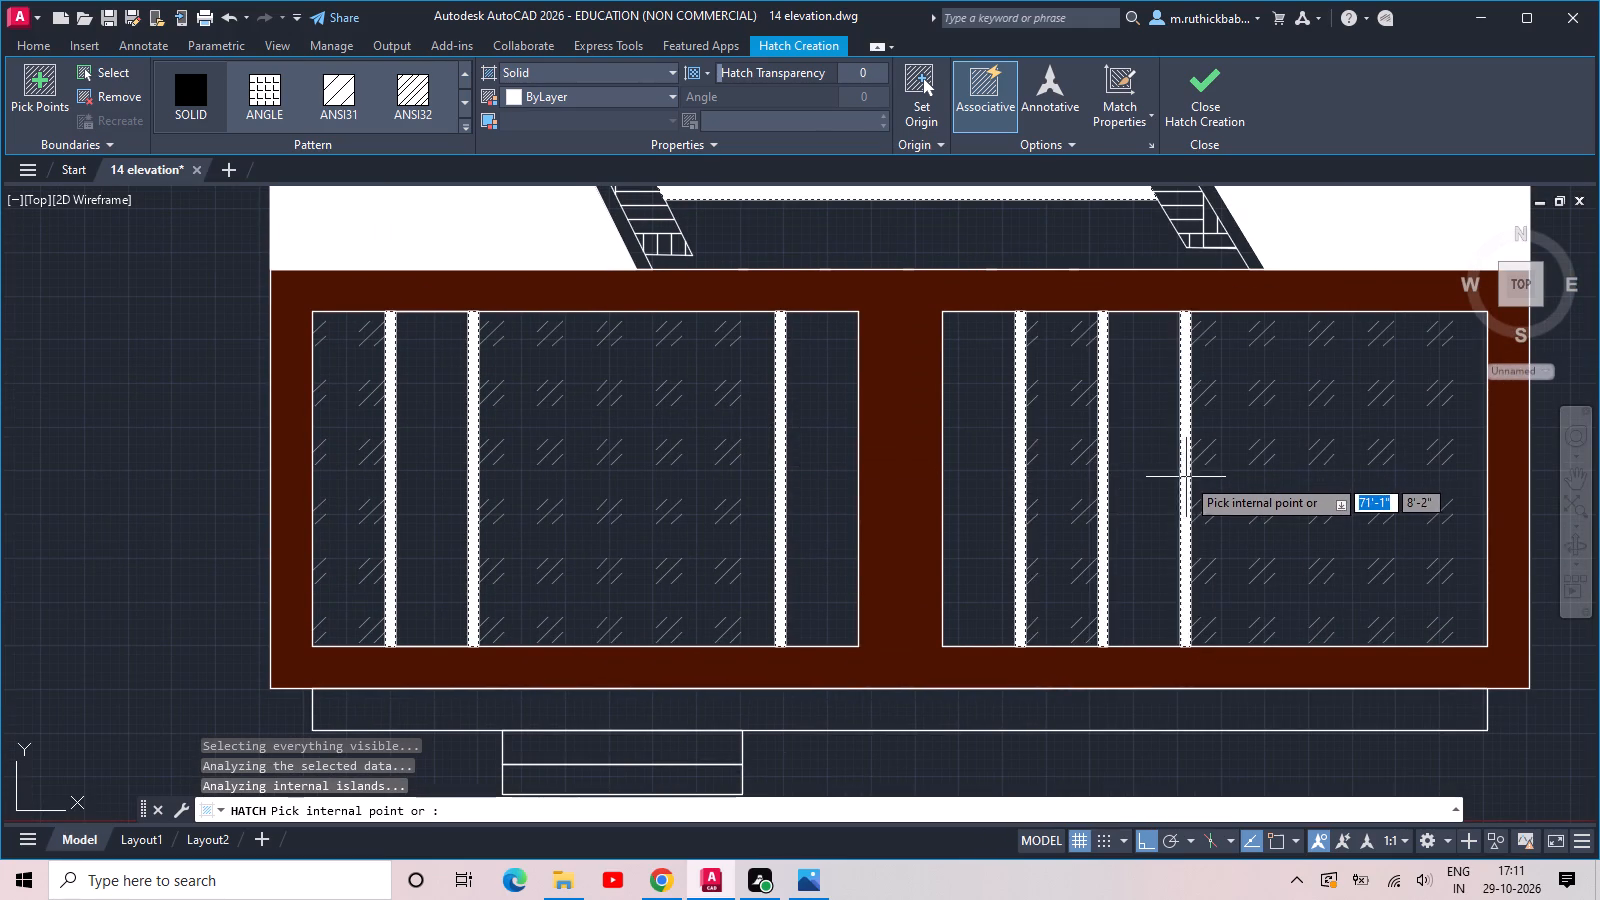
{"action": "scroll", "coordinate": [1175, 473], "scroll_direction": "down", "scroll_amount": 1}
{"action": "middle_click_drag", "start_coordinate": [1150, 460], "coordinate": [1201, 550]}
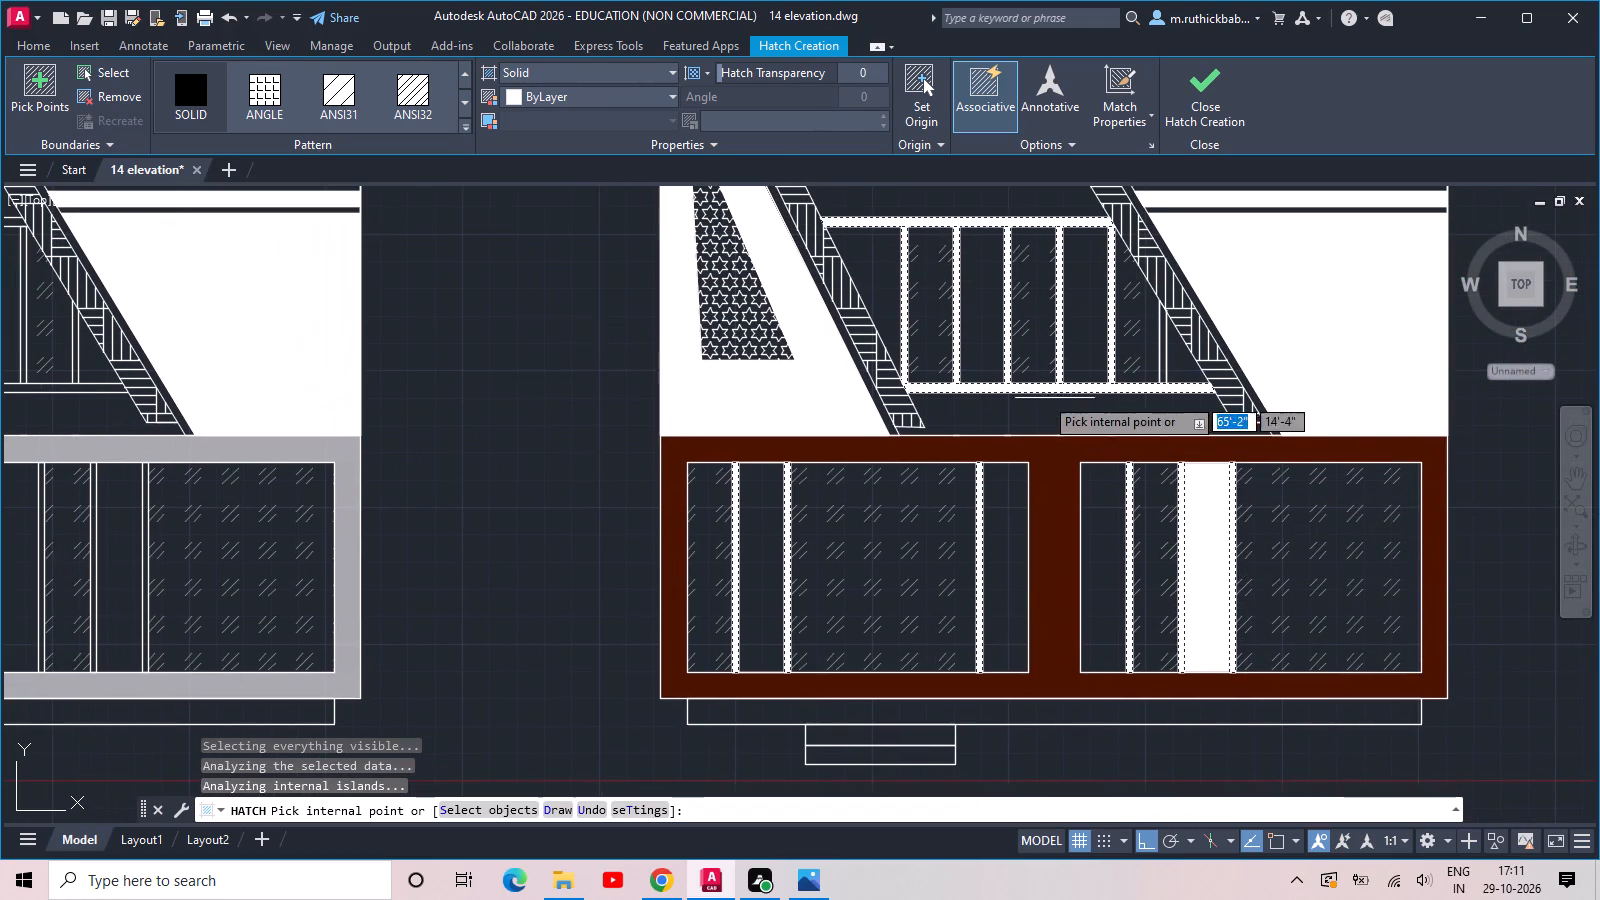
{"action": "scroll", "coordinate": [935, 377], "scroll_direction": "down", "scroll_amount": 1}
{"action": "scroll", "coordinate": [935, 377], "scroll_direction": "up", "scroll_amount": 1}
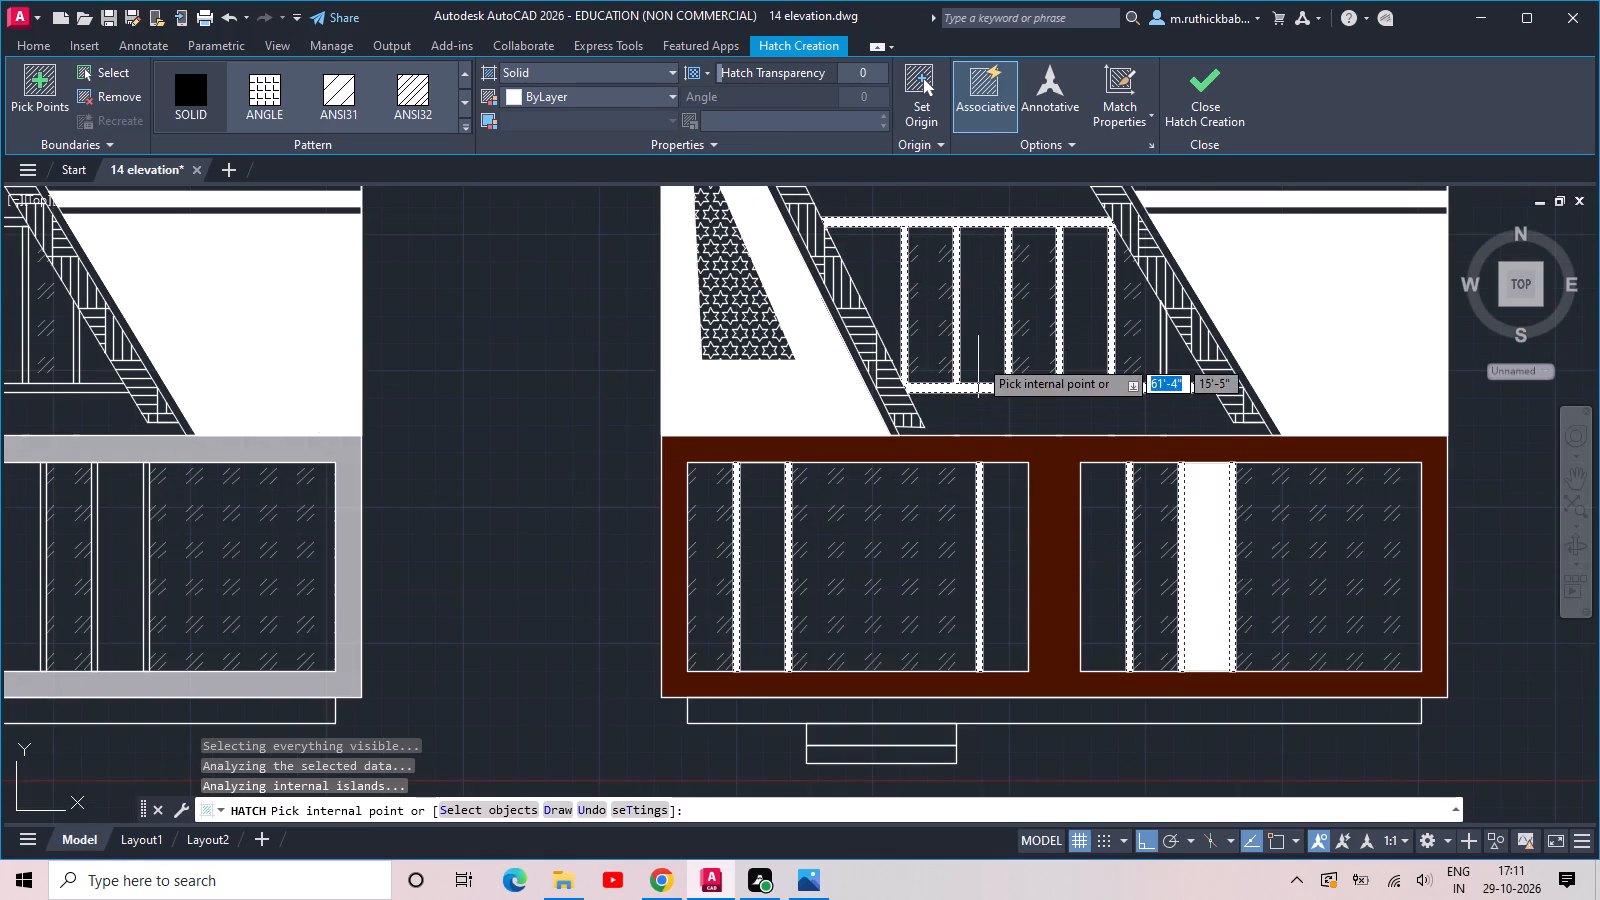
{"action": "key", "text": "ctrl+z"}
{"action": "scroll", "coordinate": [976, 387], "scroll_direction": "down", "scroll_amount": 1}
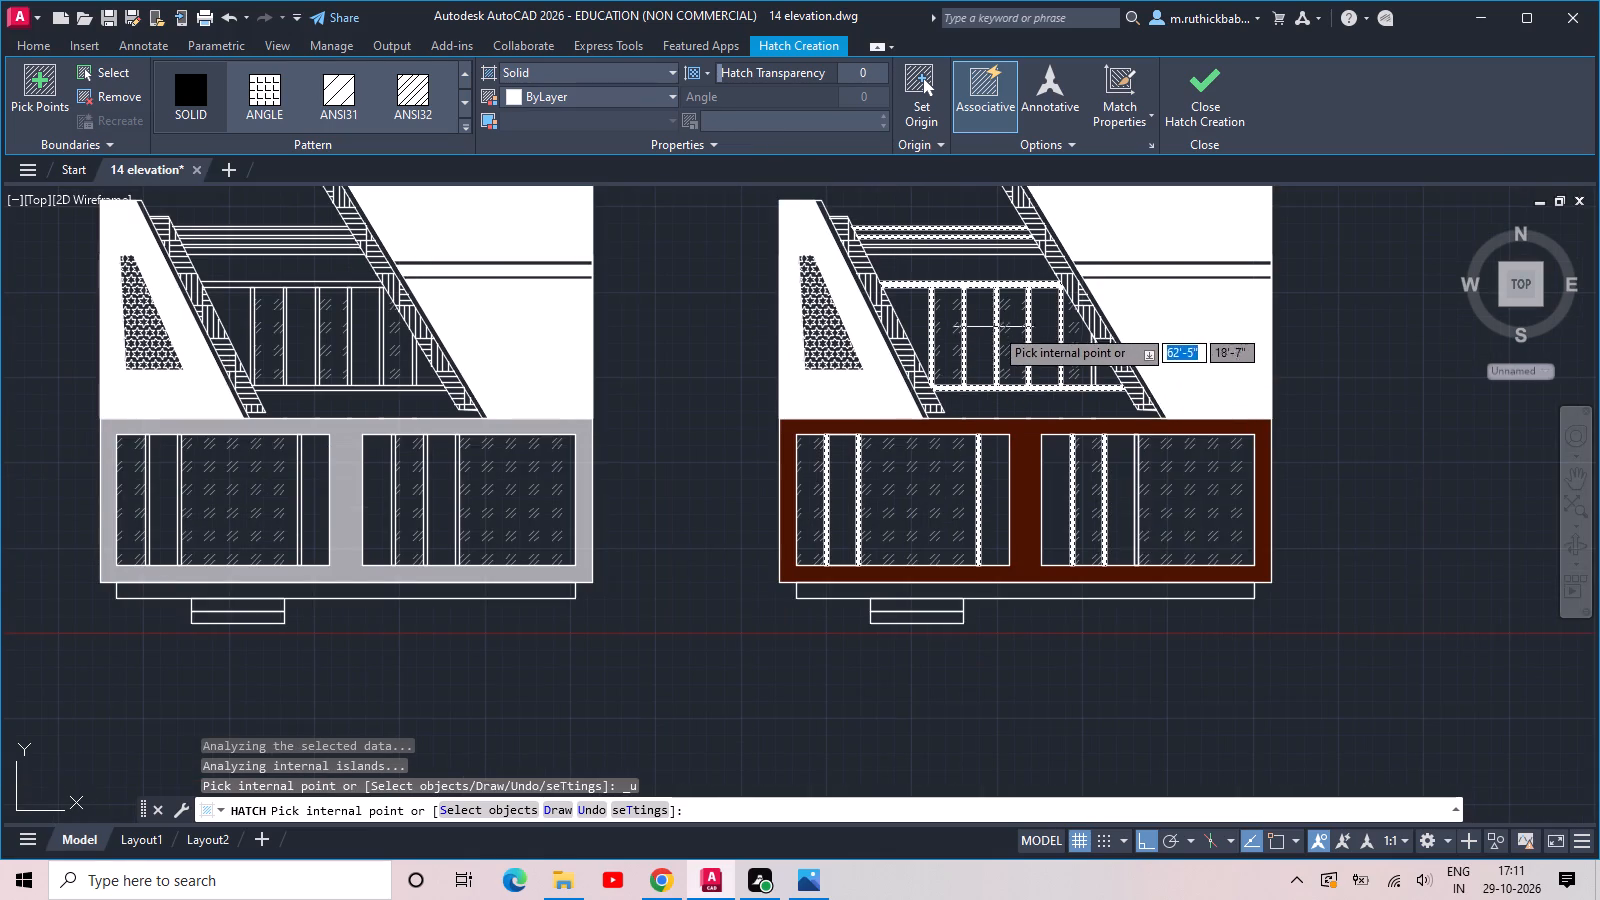
Set the bar and window-frame hatch colour to black (0,0,0) and finish the hatch.
{"action": "middle_click_drag", "start_coordinate": [993, 322], "coordinate": [981, 379]}
{"action": "left_click", "coordinate": [623, 94]}
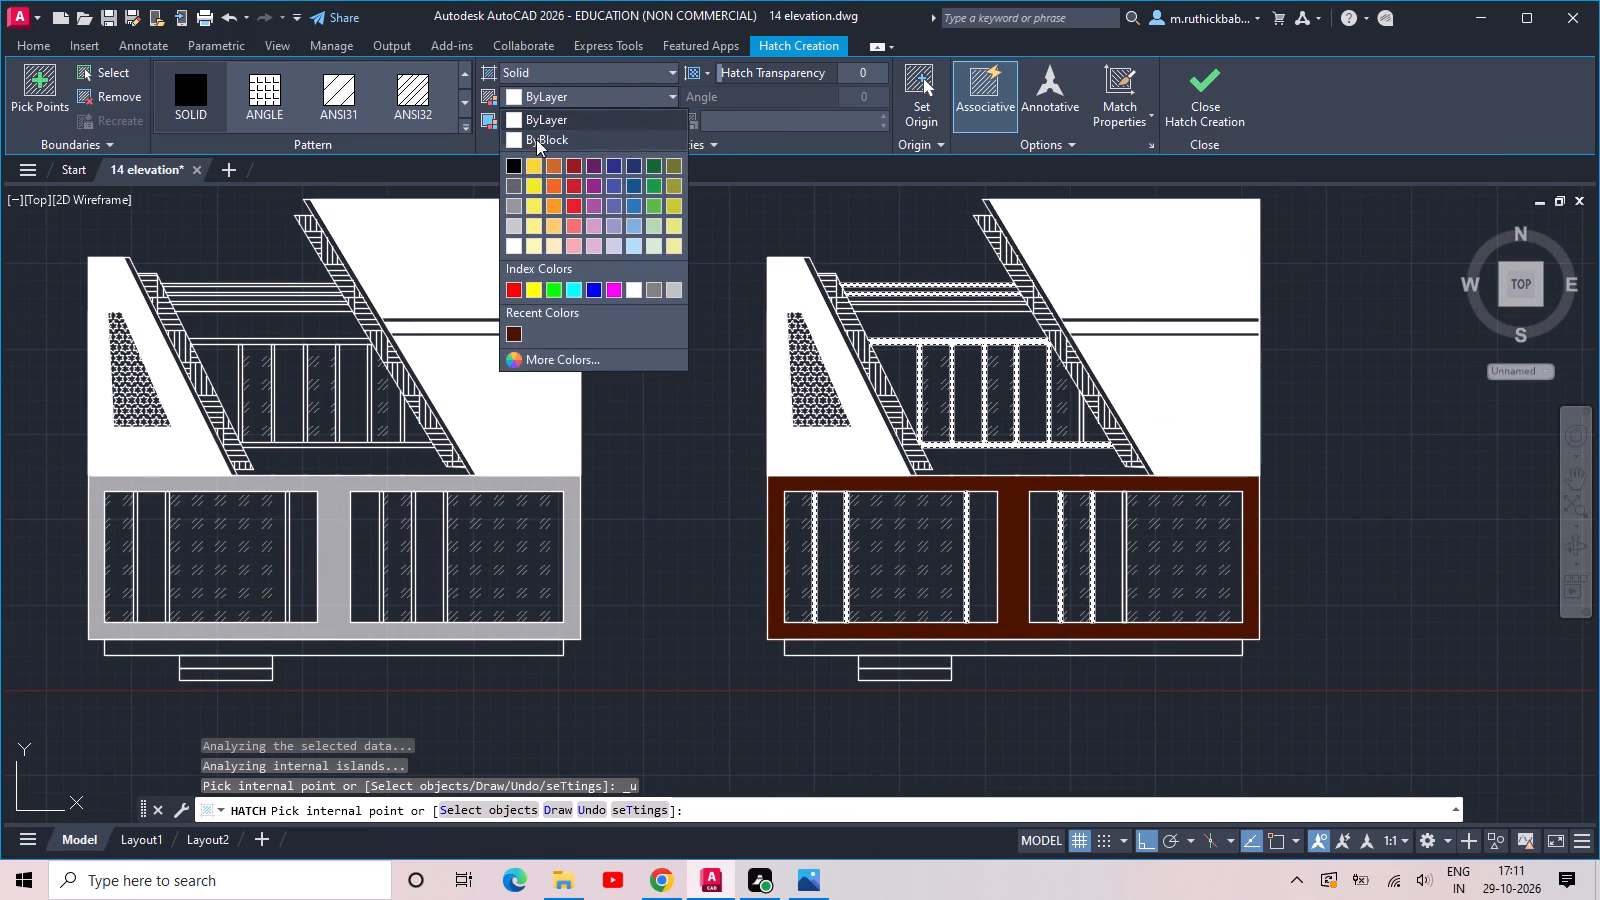
{"action": "left_click", "coordinate": [512, 161]}
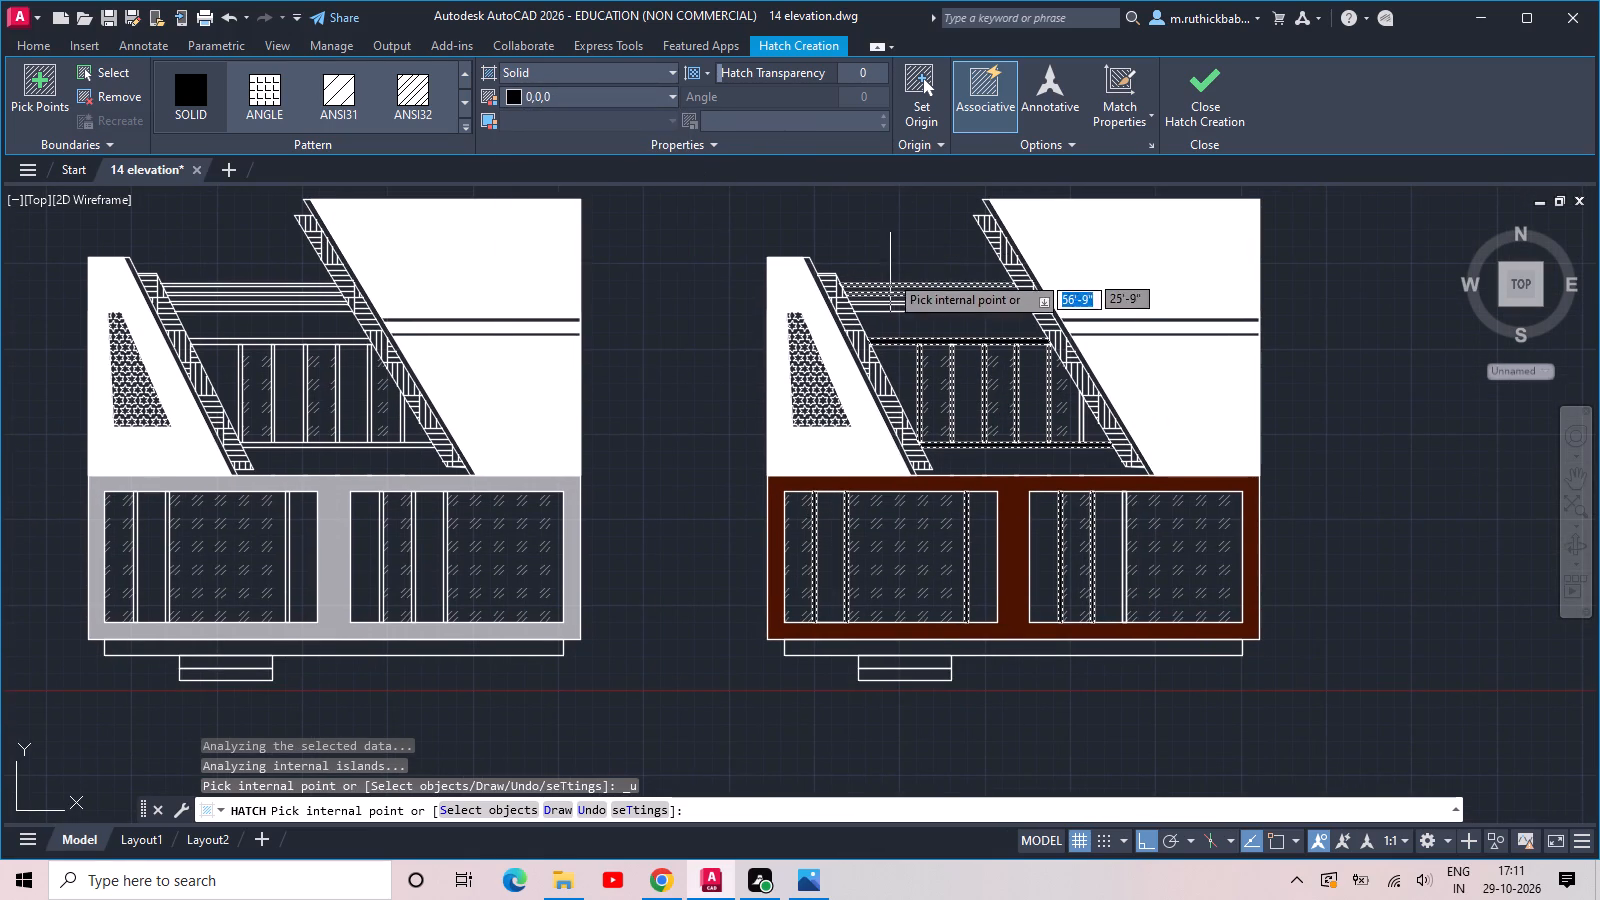
{"action": "scroll", "coordinate": [887, 280], "scroll_direction": "up", "scroll_amount": 1}
{"action": "middle_click_drag", "start_coordinate": [896, 238], "coordinate": [808, 304]}
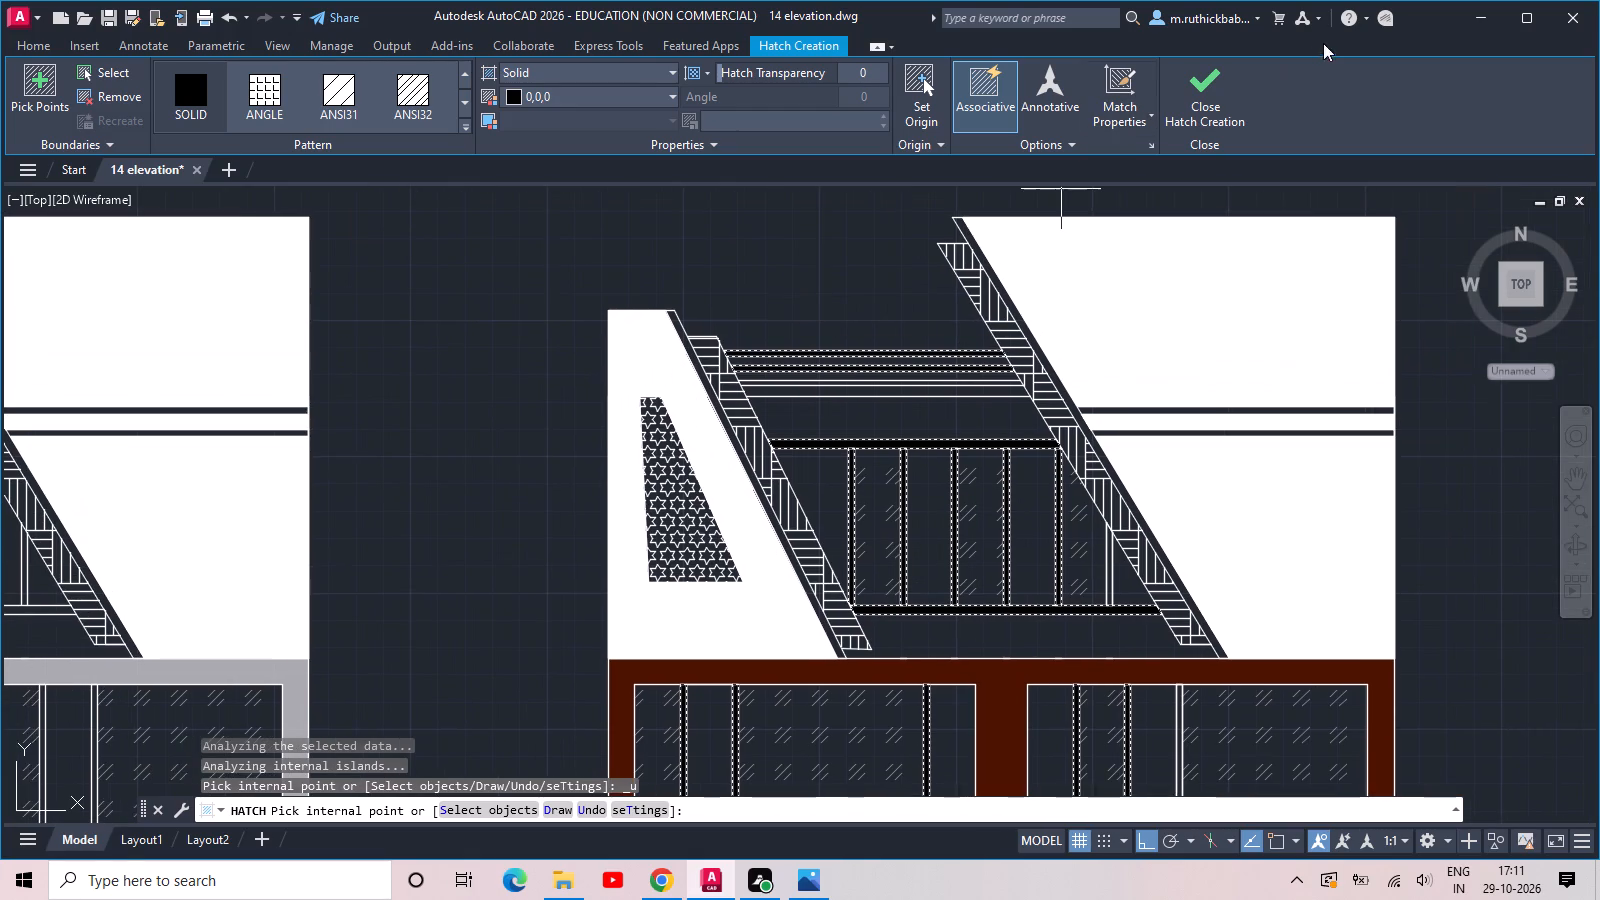
{"action": "double_click", "coordinate": [1218, 86]}
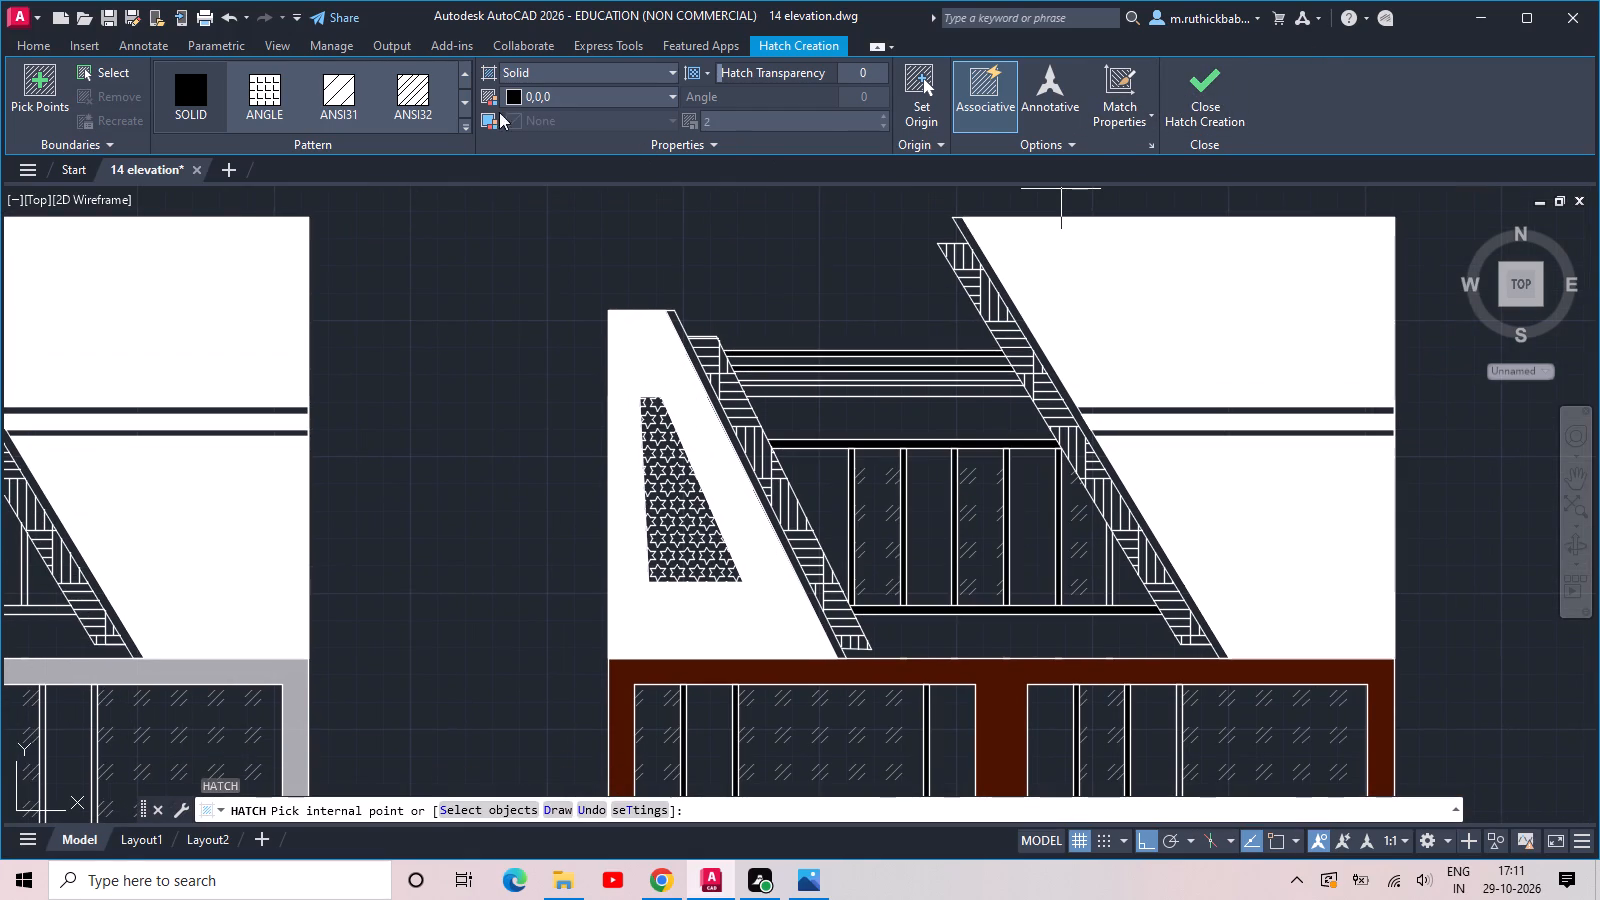
Hatch the two narrow sloping strips along the outer edges of the duplicate's parquet bands with SOLID in yellow 241,235,31.
{"action": "left_click", "coordinate": [175, 91]}
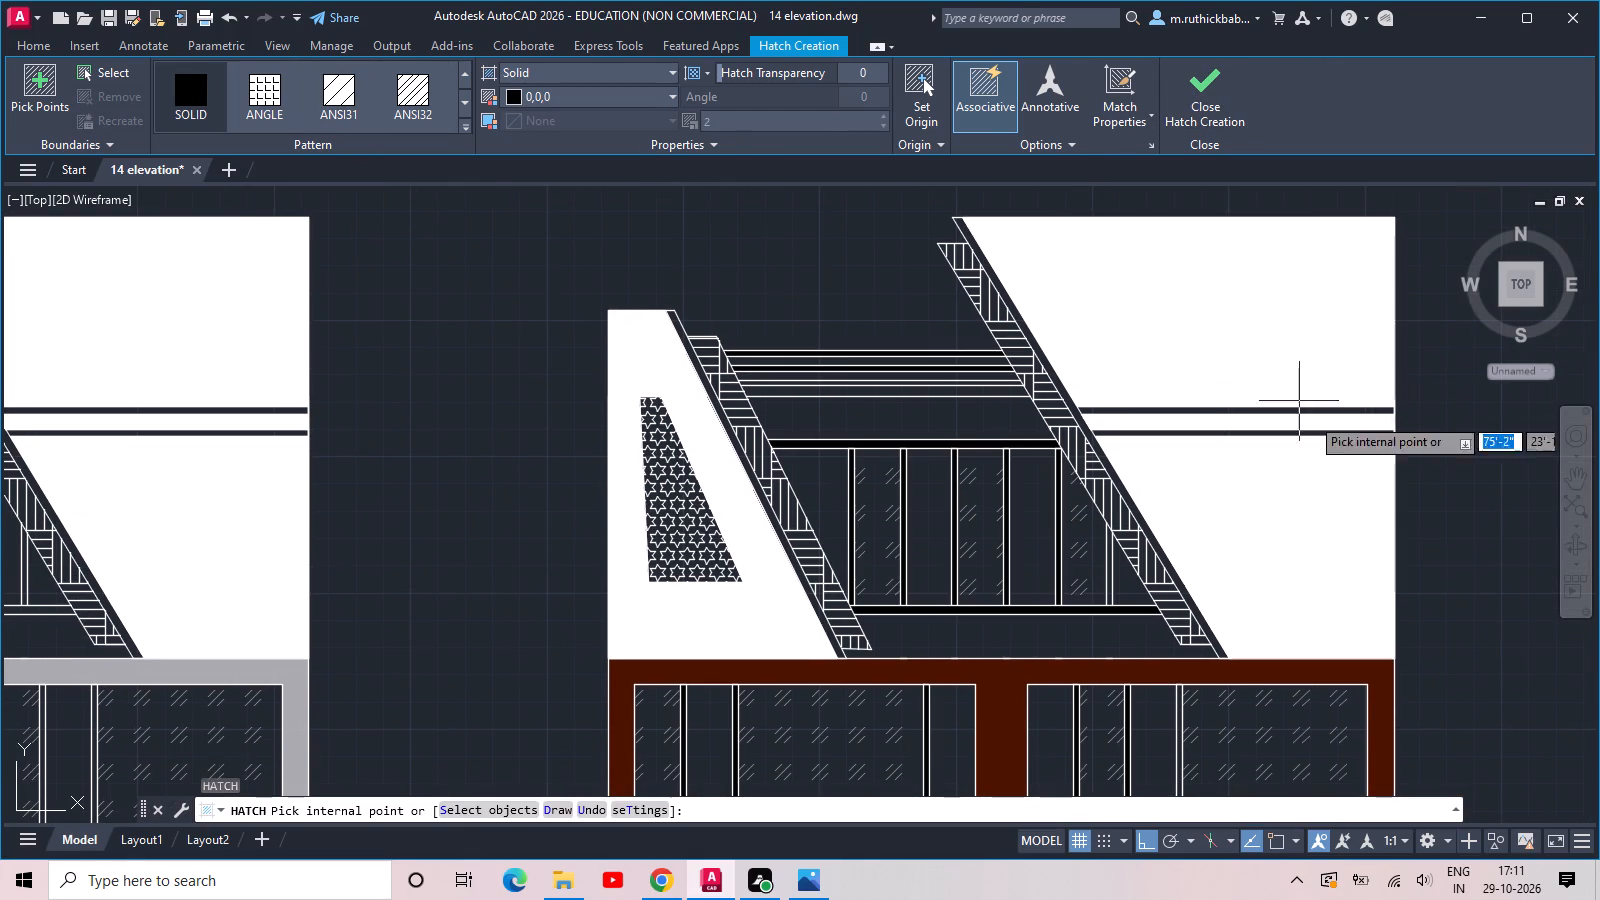
{"action": "scroll", "coordinate": [1187, 411], "scroll_direction": "up", "scroll_amount": 2}
{"action": "left_click", "coordinate": [925, 445]}
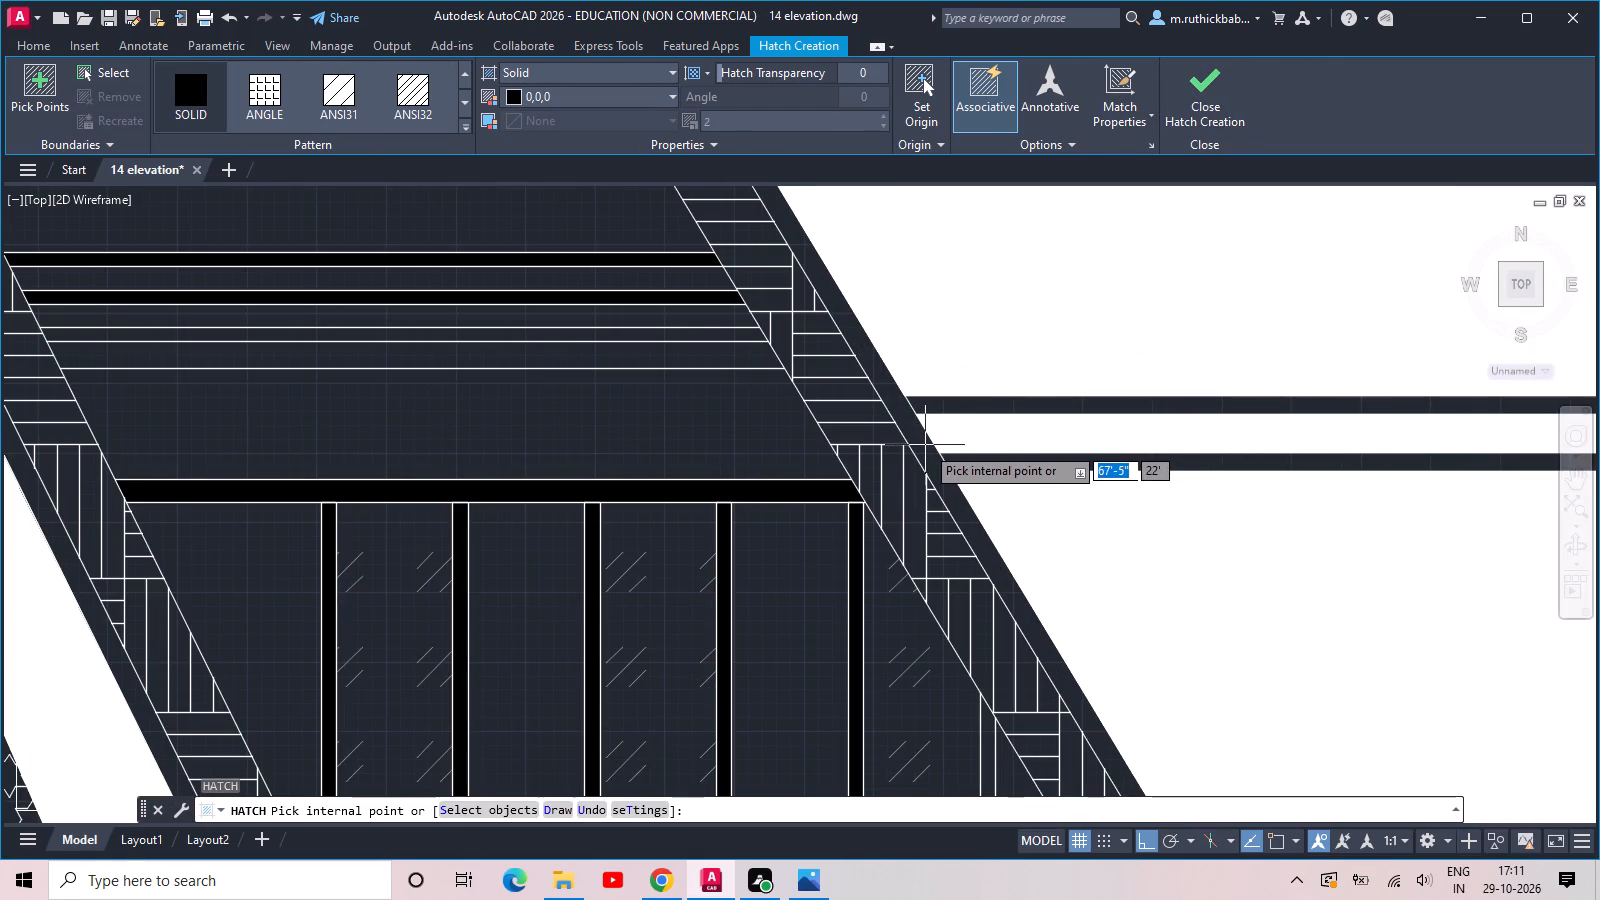
{"action": "scroll", "coordinate": [926, 441], "scroll_direction": "down", "scroll_amount": 3}
{"action": "scroll", "coordinate": [741, 514], "scroll_direction": "up", "scroll_amount": 3}
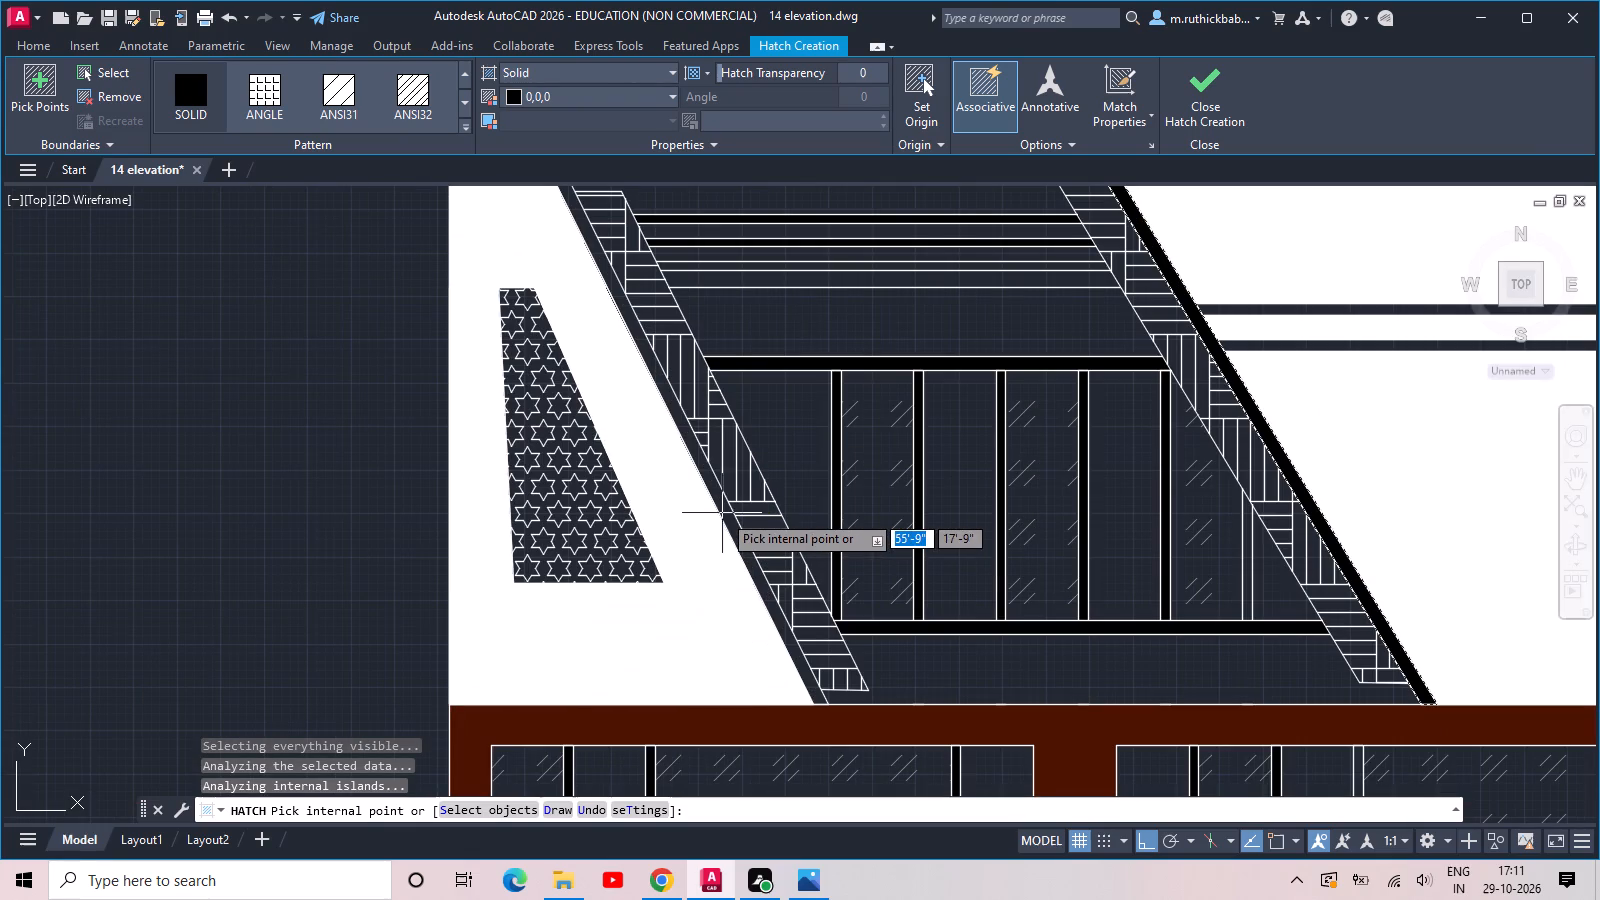
{"action": "left_click", "coordinate": [722, 513]}
{"action": "left_click", "coordinate": [581, 90]}
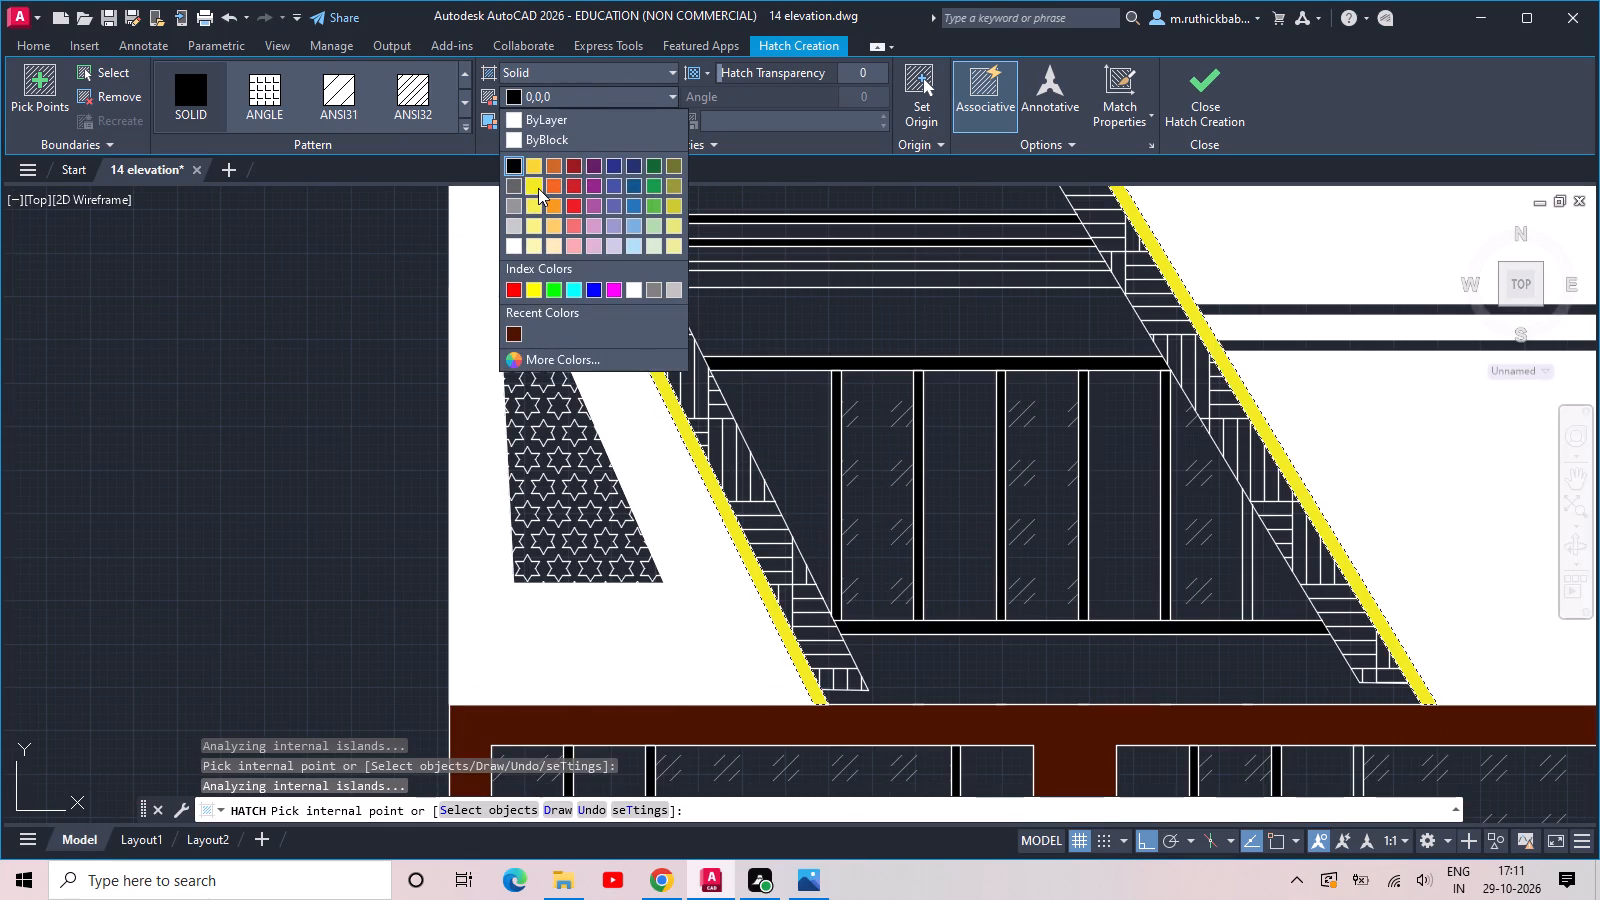
{"action": "left_click", "coordinate": [538, 188]}
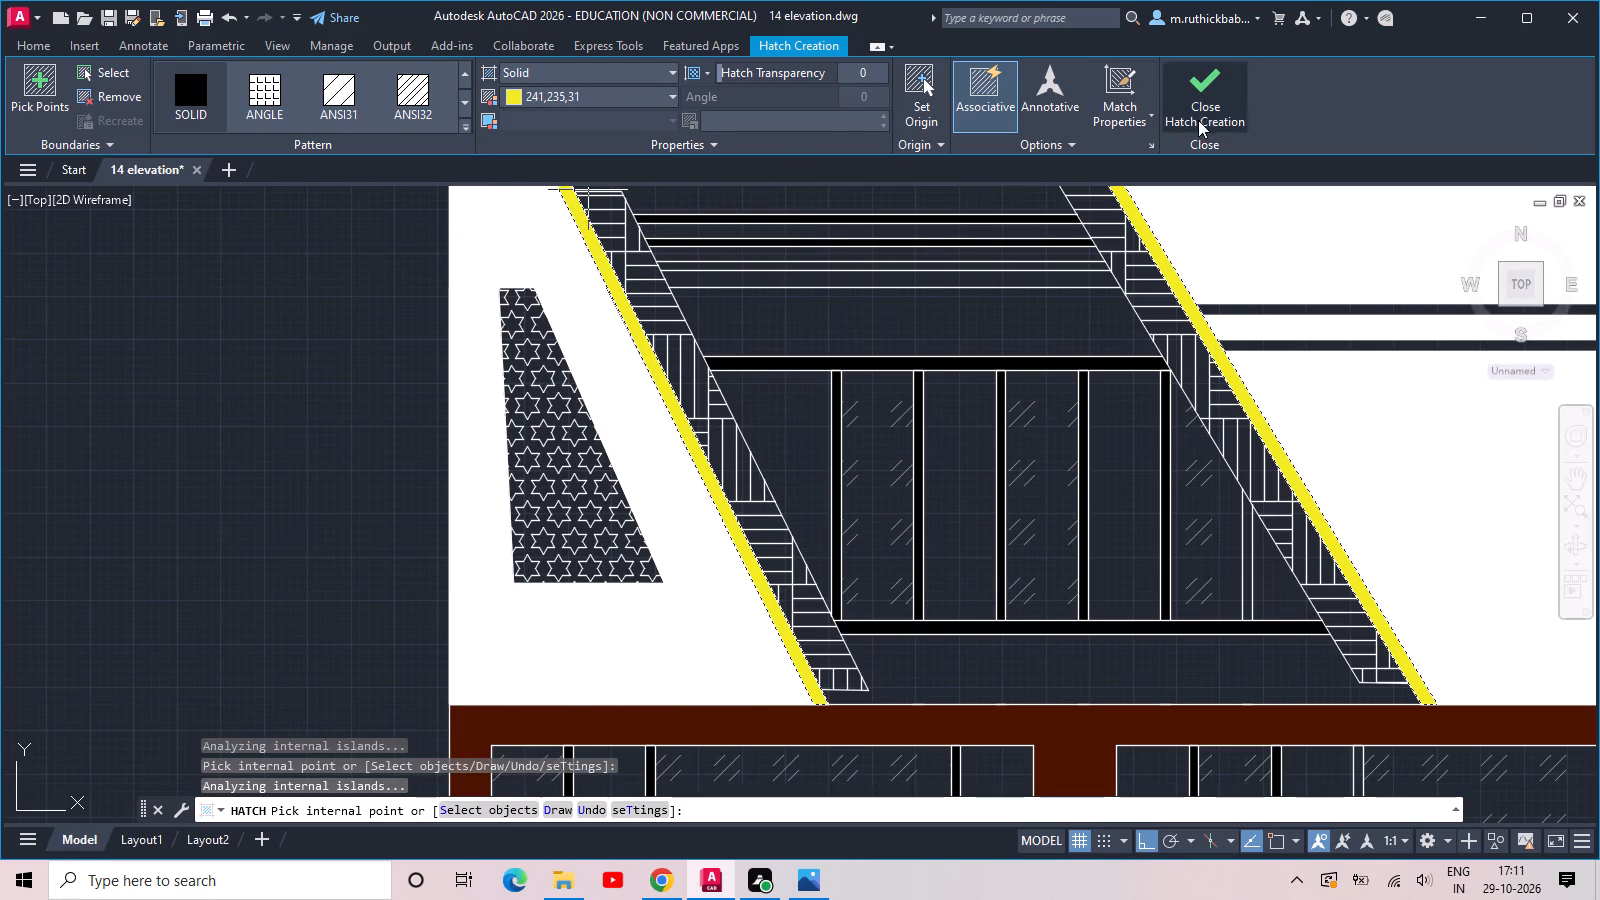
{"action": "double_click", "coordinate": [1203, 103]}
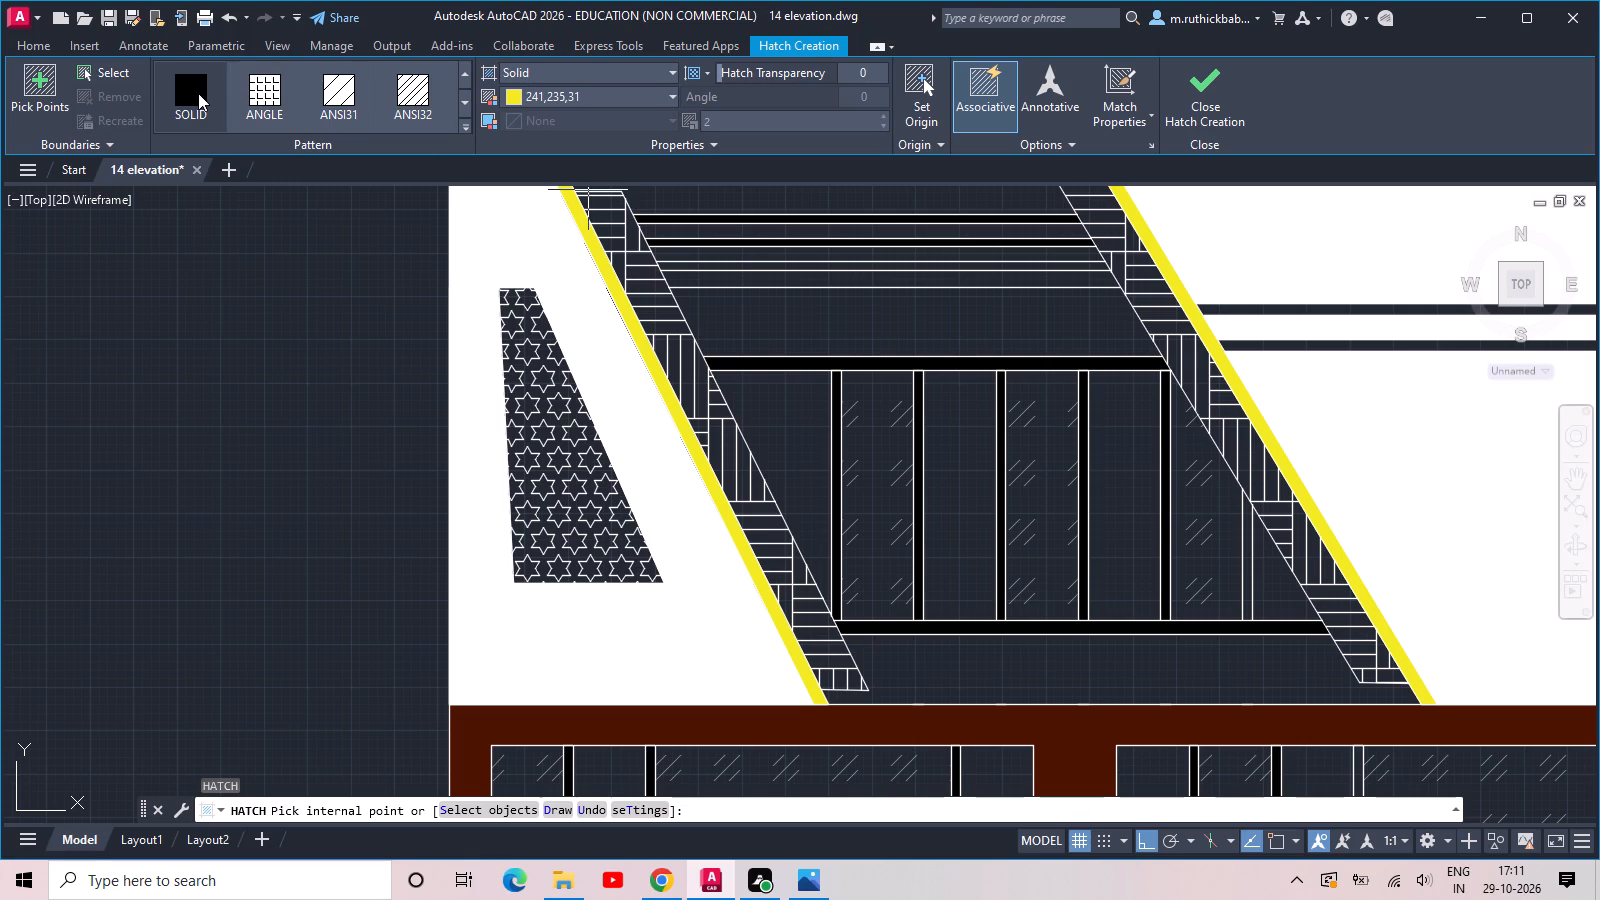
Hatch the duplicate's wall areas above and below the upper-storey window with SOLID in light grey 199,200,202.
{"action": "left_click", "coordinate": [198, 93]}
{"action": "middle_click_drag", "start_coordinate": [1006, 375], "coordinate": [866, 376]}
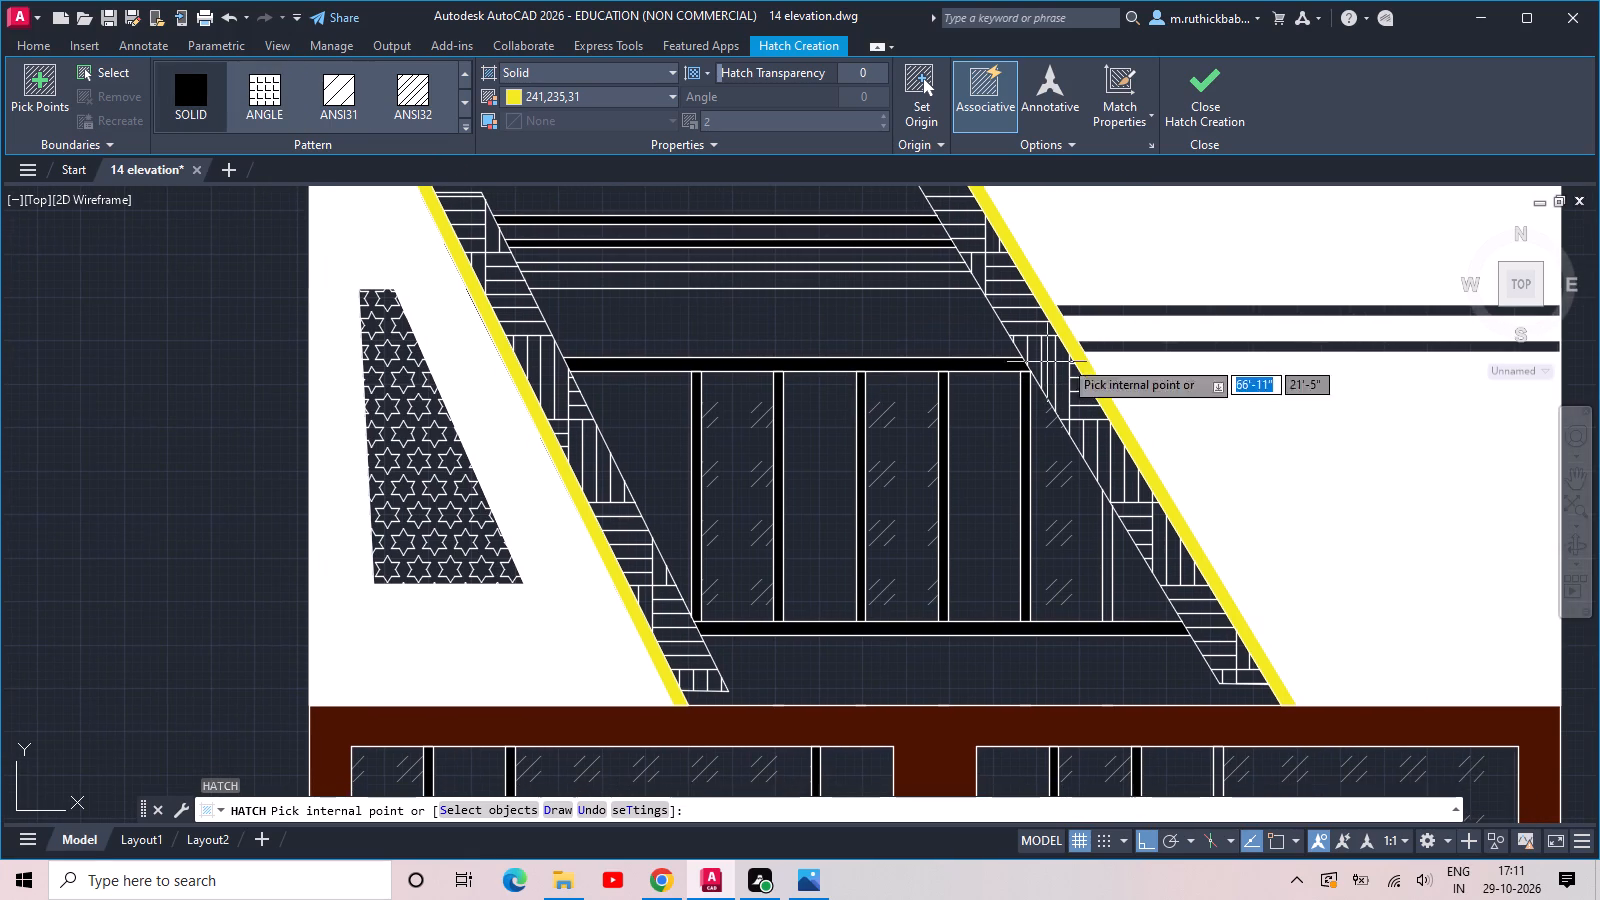
{"action": "left_click", "coordinate": [924, 319]}
{"action": "left_click", "coordinate": [991, 674]}
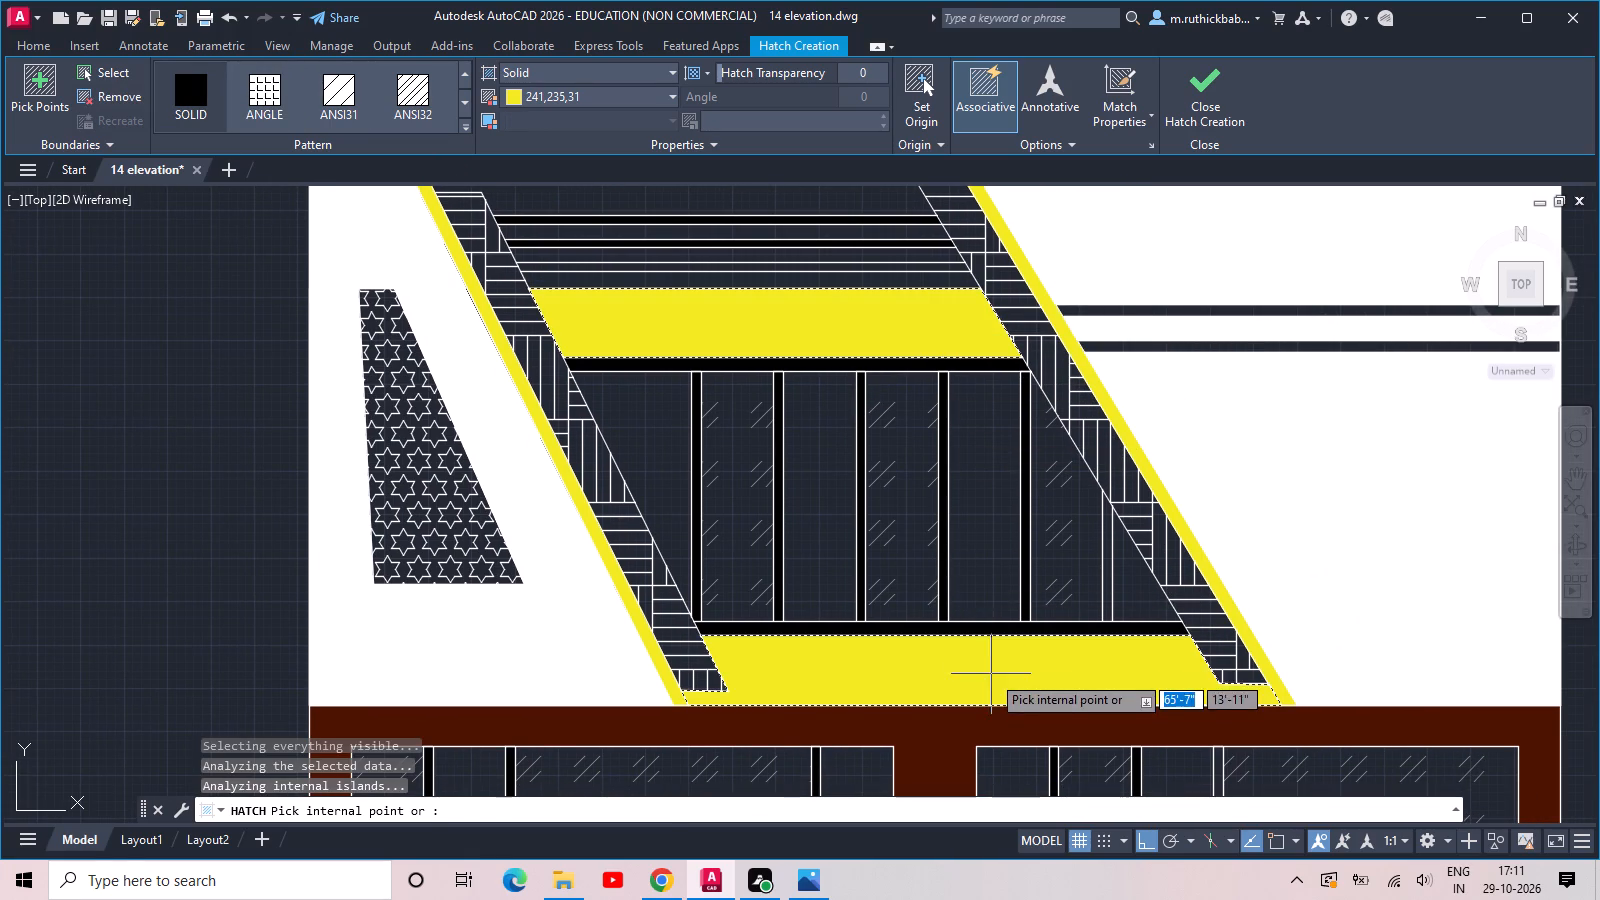
{"action": "left_click", "coordinate": [565, 91]}
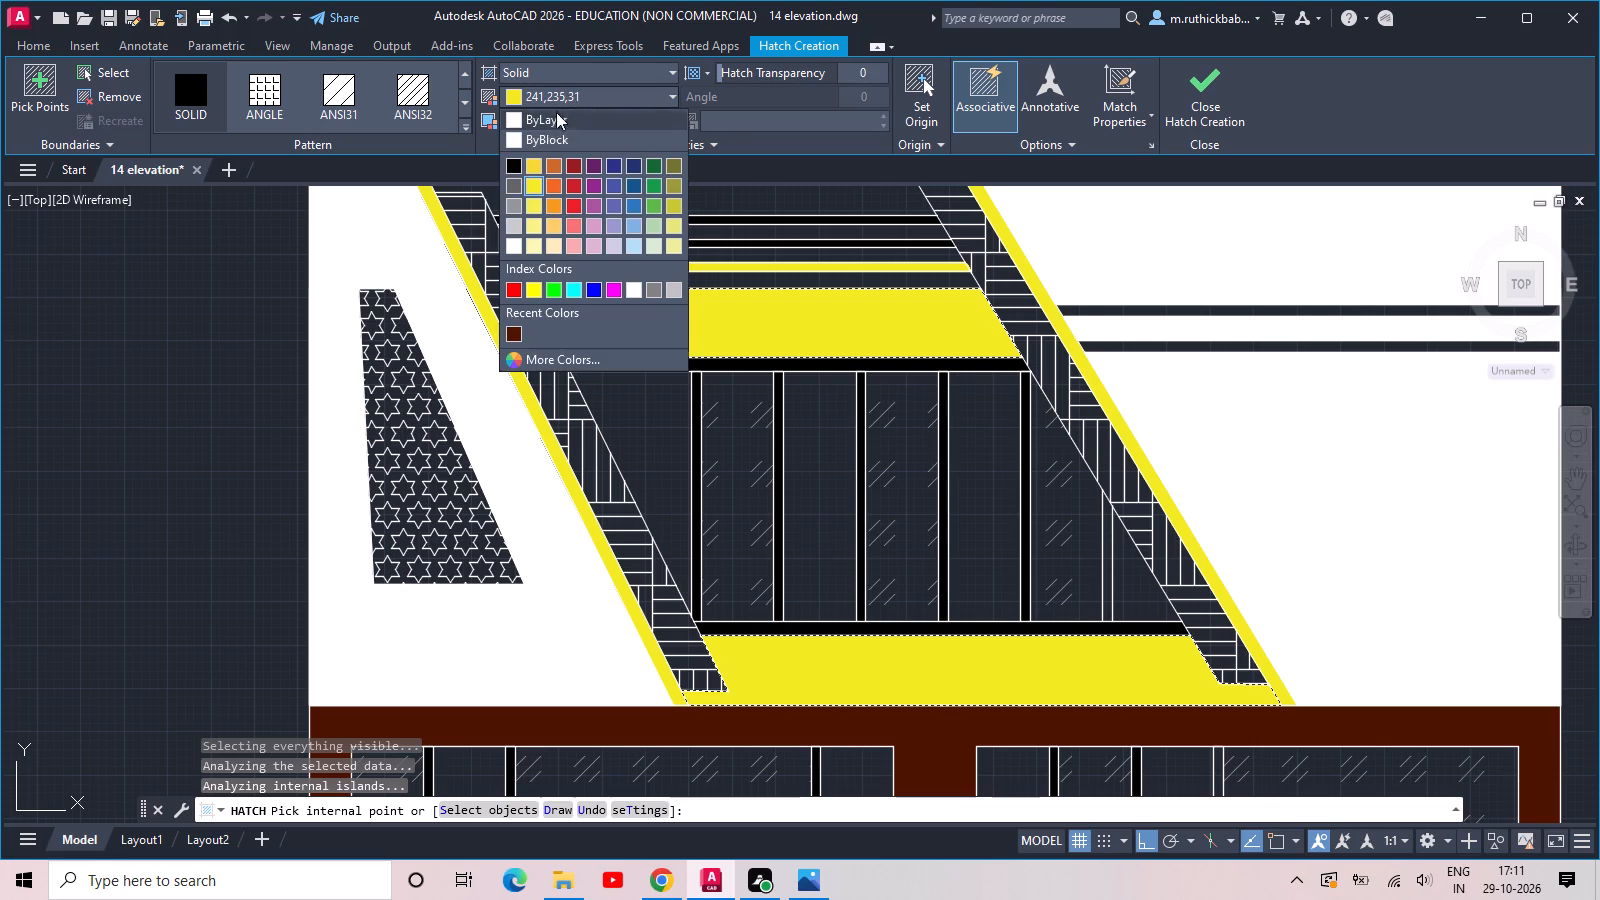
{"action": "left_click", "coordinate": [512, 221]}
Add the duplicate's lower-storey wall around both windows to the light grey solid hatch and finish the hatch.
{"action": "scroll", "coordinate": [626, 215], "scroll_direction": "down", "scroll_amount": 2}
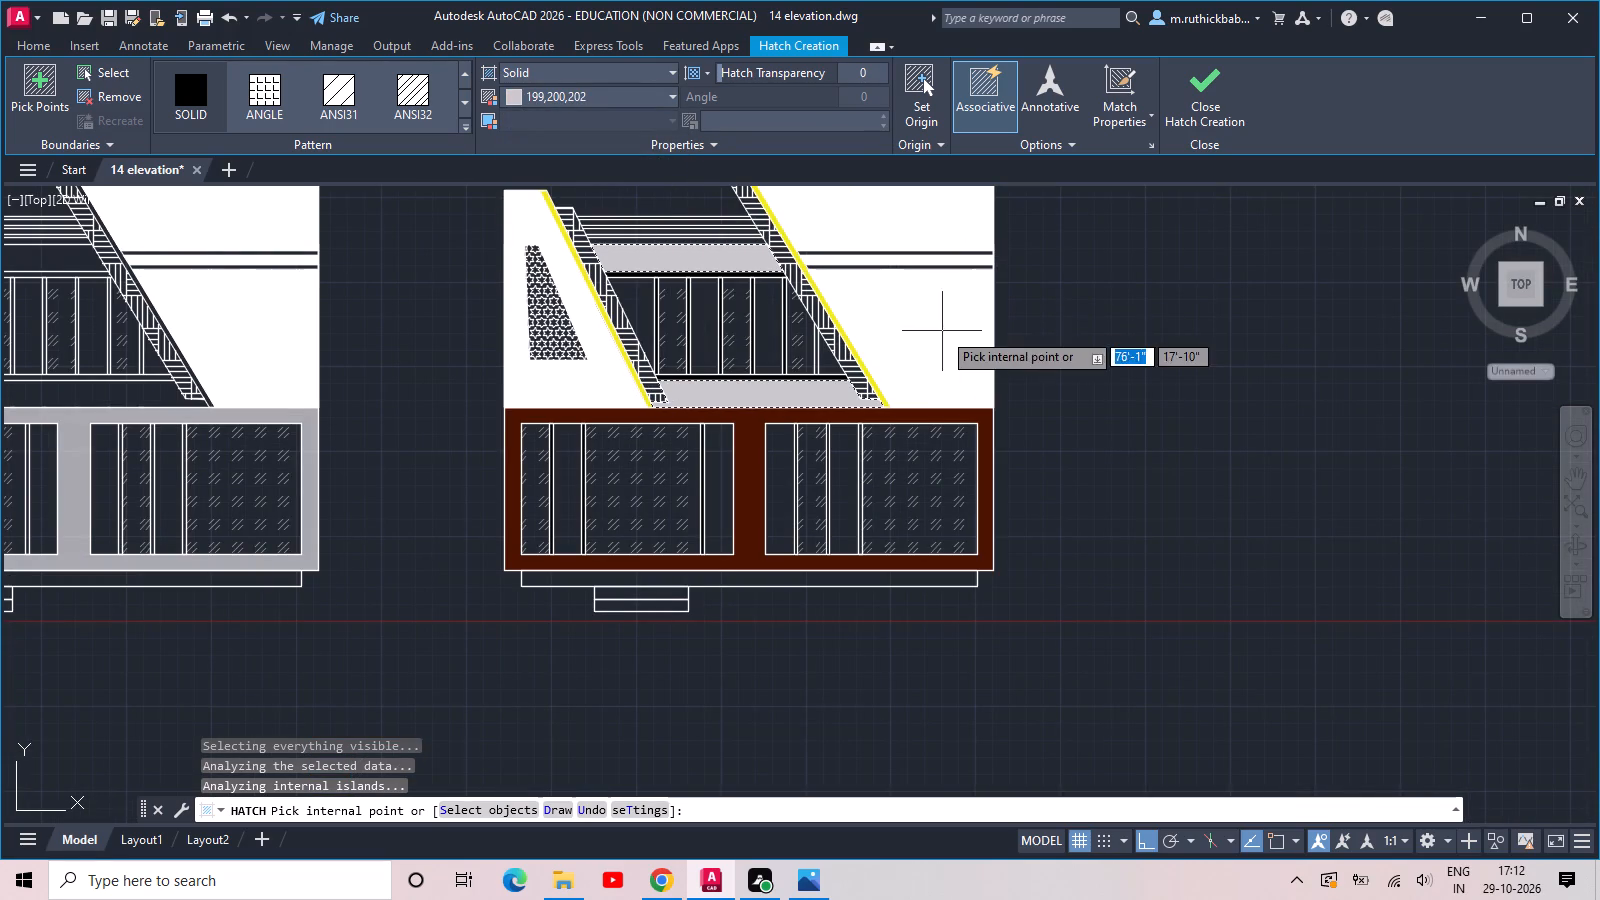
{"action": "scroll", "coordinate": [847, 438], "scroll_direction": "up", "scroll_amount": 1}
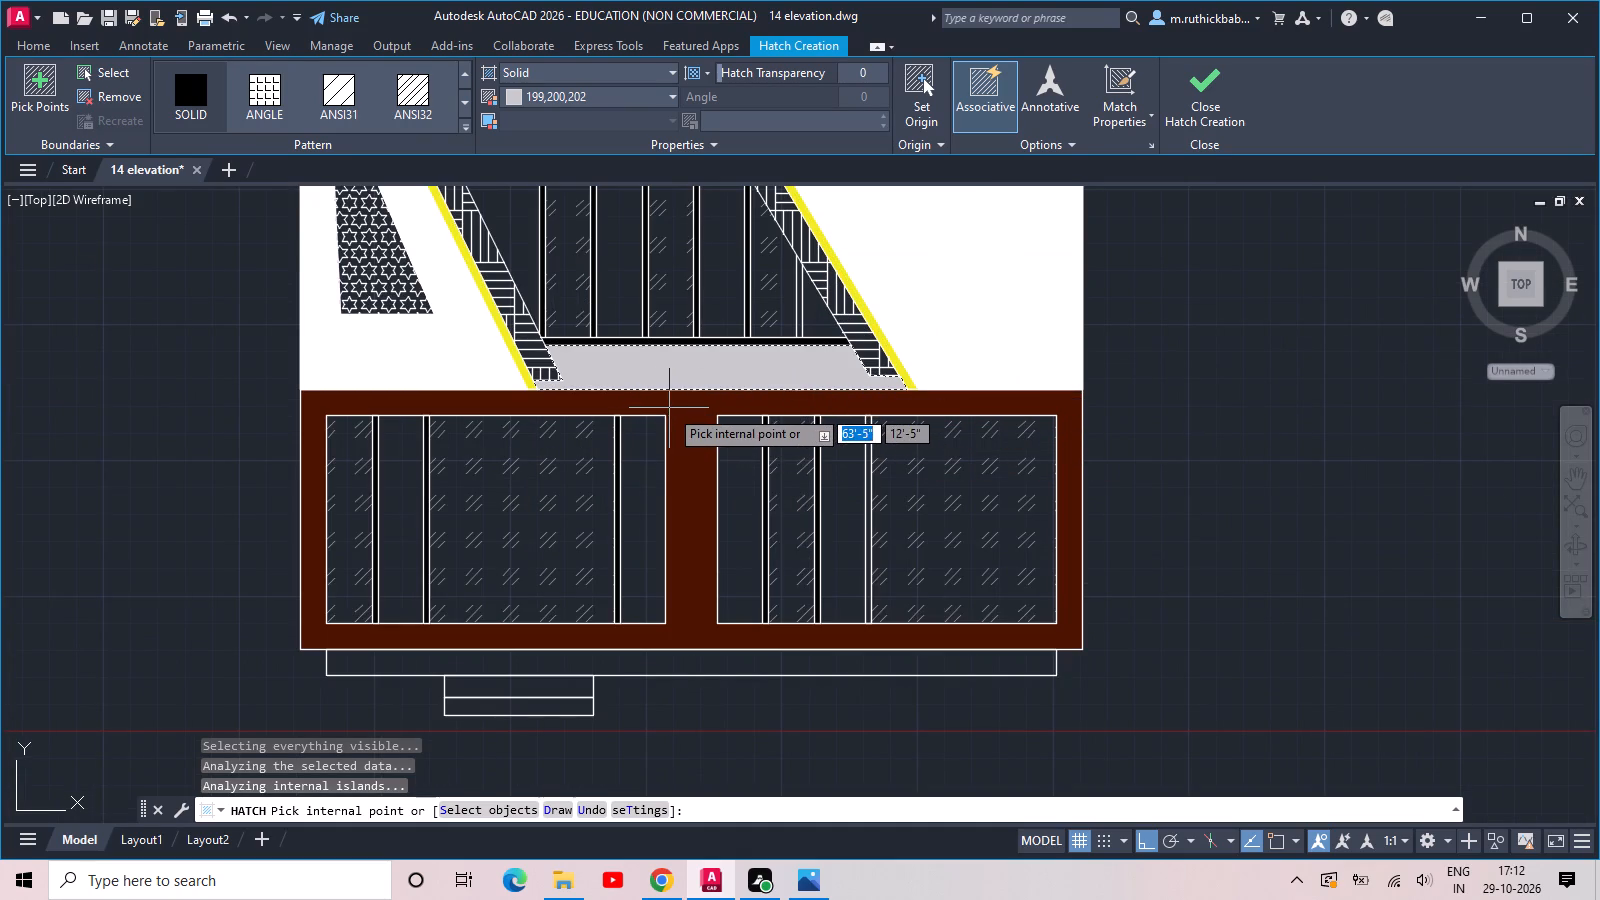
{"action": "left_click", "coordinate": [676, 405]}
{"action": "scroll", "coordinate": [689, 376], "scroll_direction": "down", "scroll_amount": 2}
{"action": "middle_click_drag", "start_coordinate": [695, 373], "coordinate": [775, 477]}
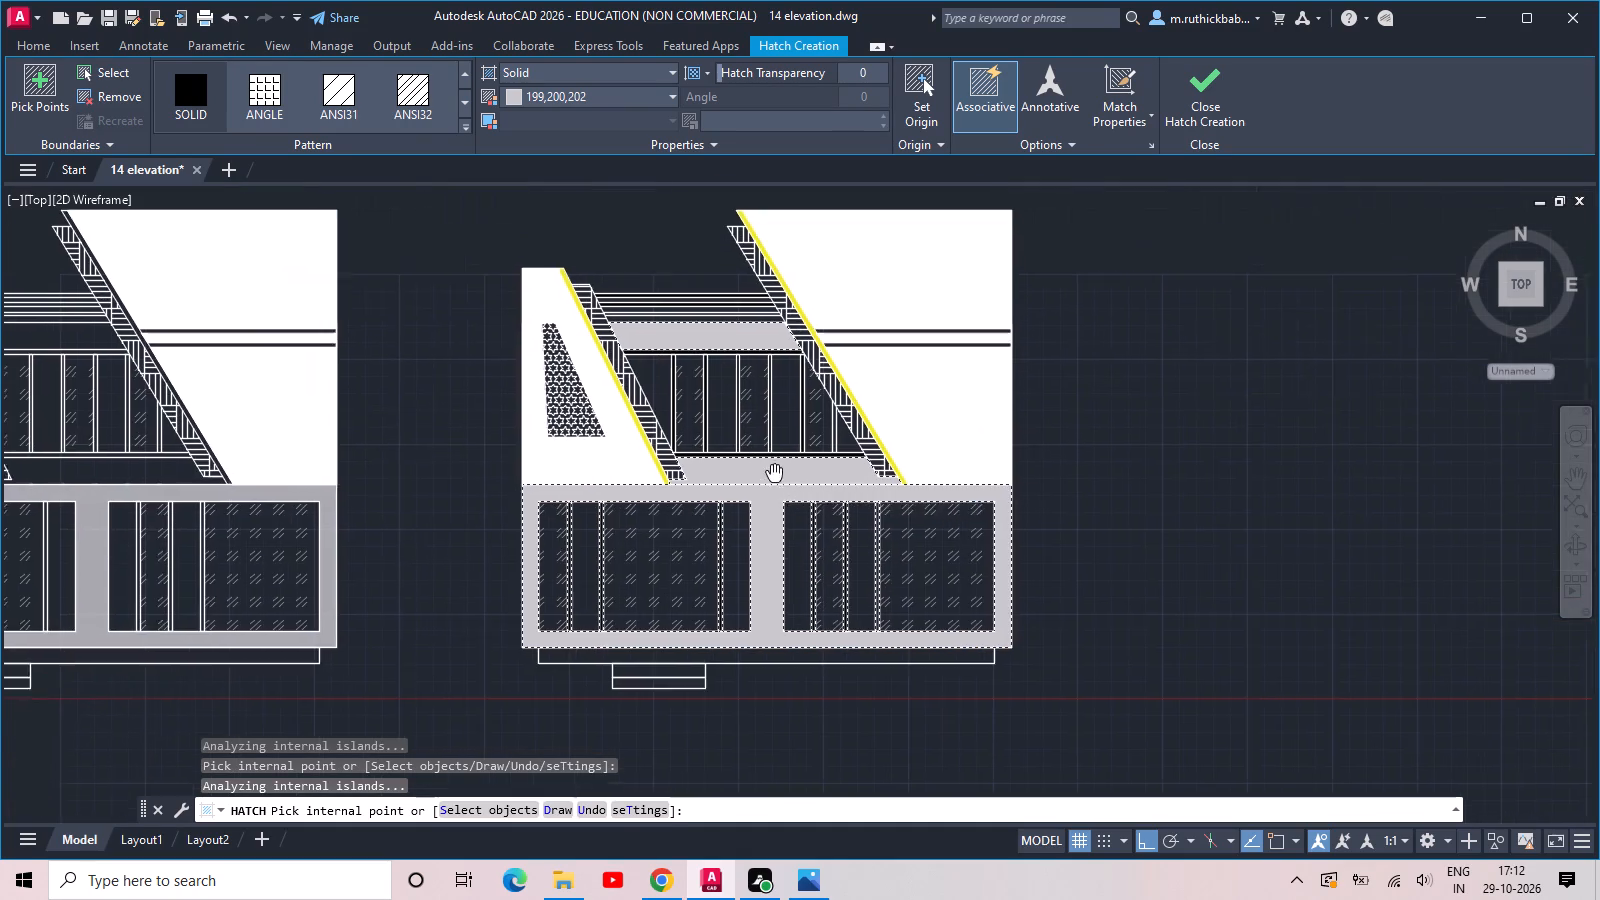
{"action": "middle_click_drag", "start_coordinate": [775, 477], "coordinate": [791, 490]}
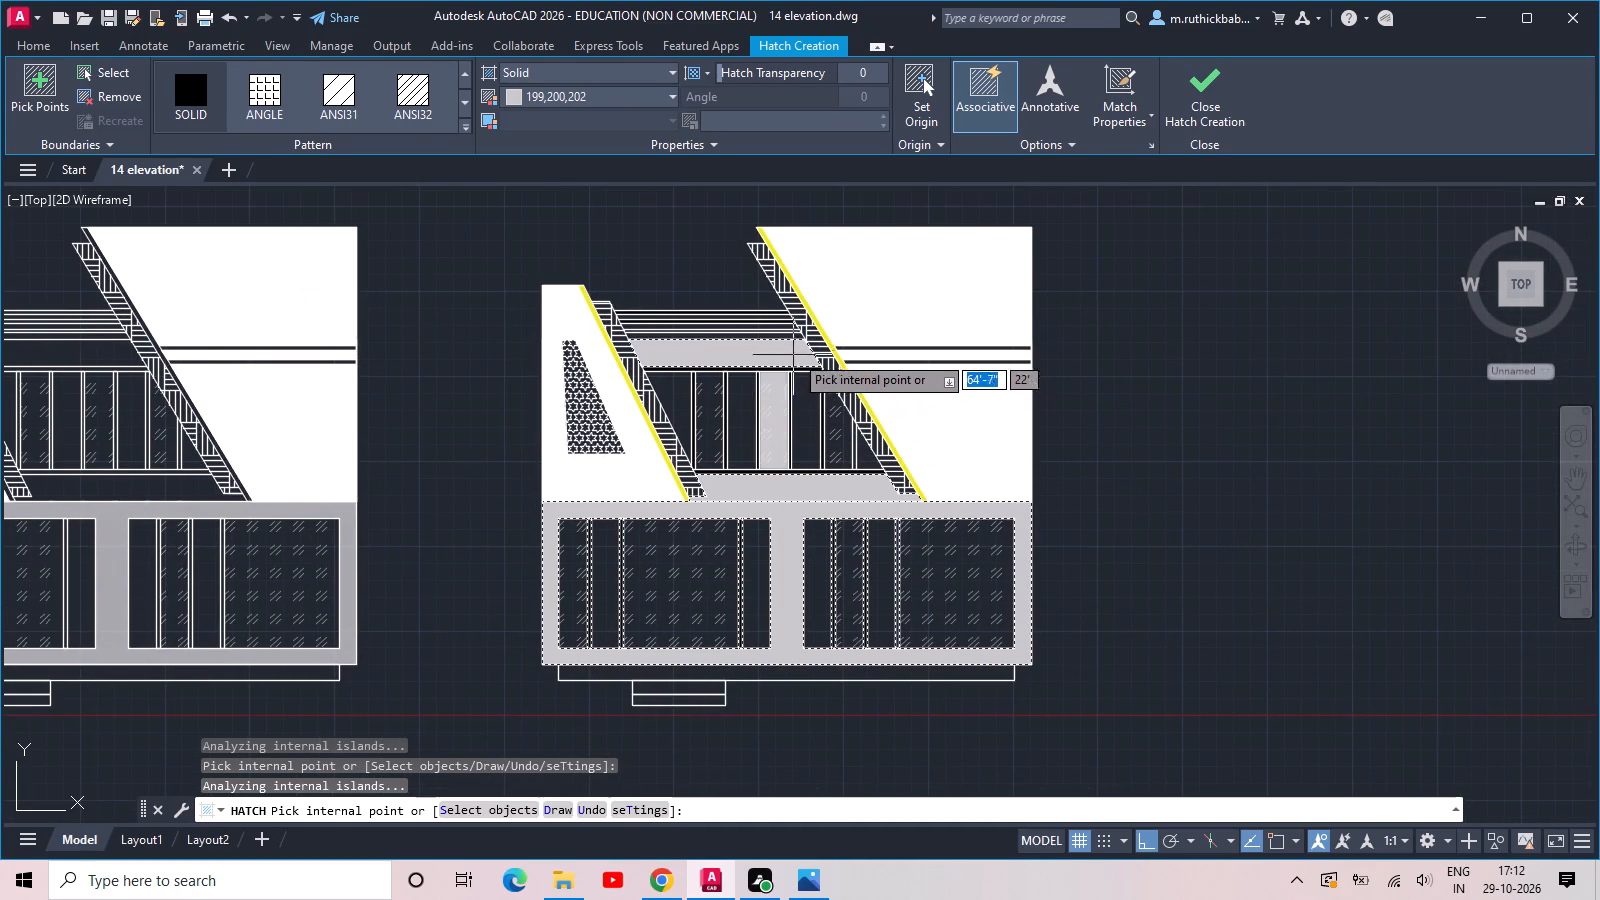
{"action": "scroll", "coordinate": [812, 343], "scroll_direction": "up", "scroll_amount": 1}
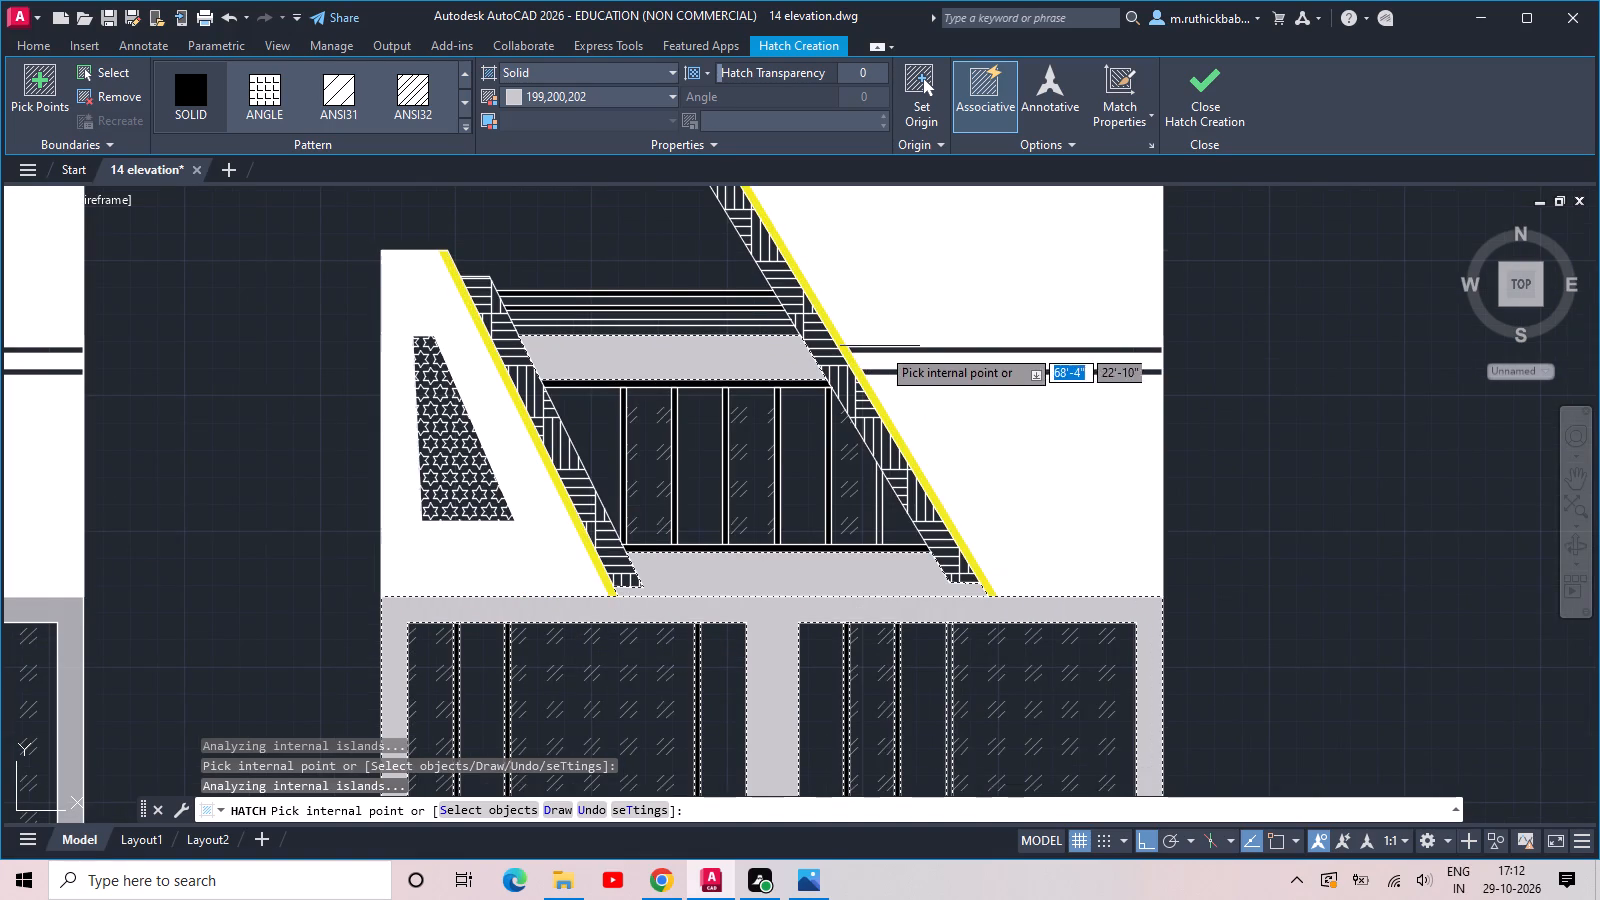
{"action": "double_click", "coordinate": [1213, 87]}
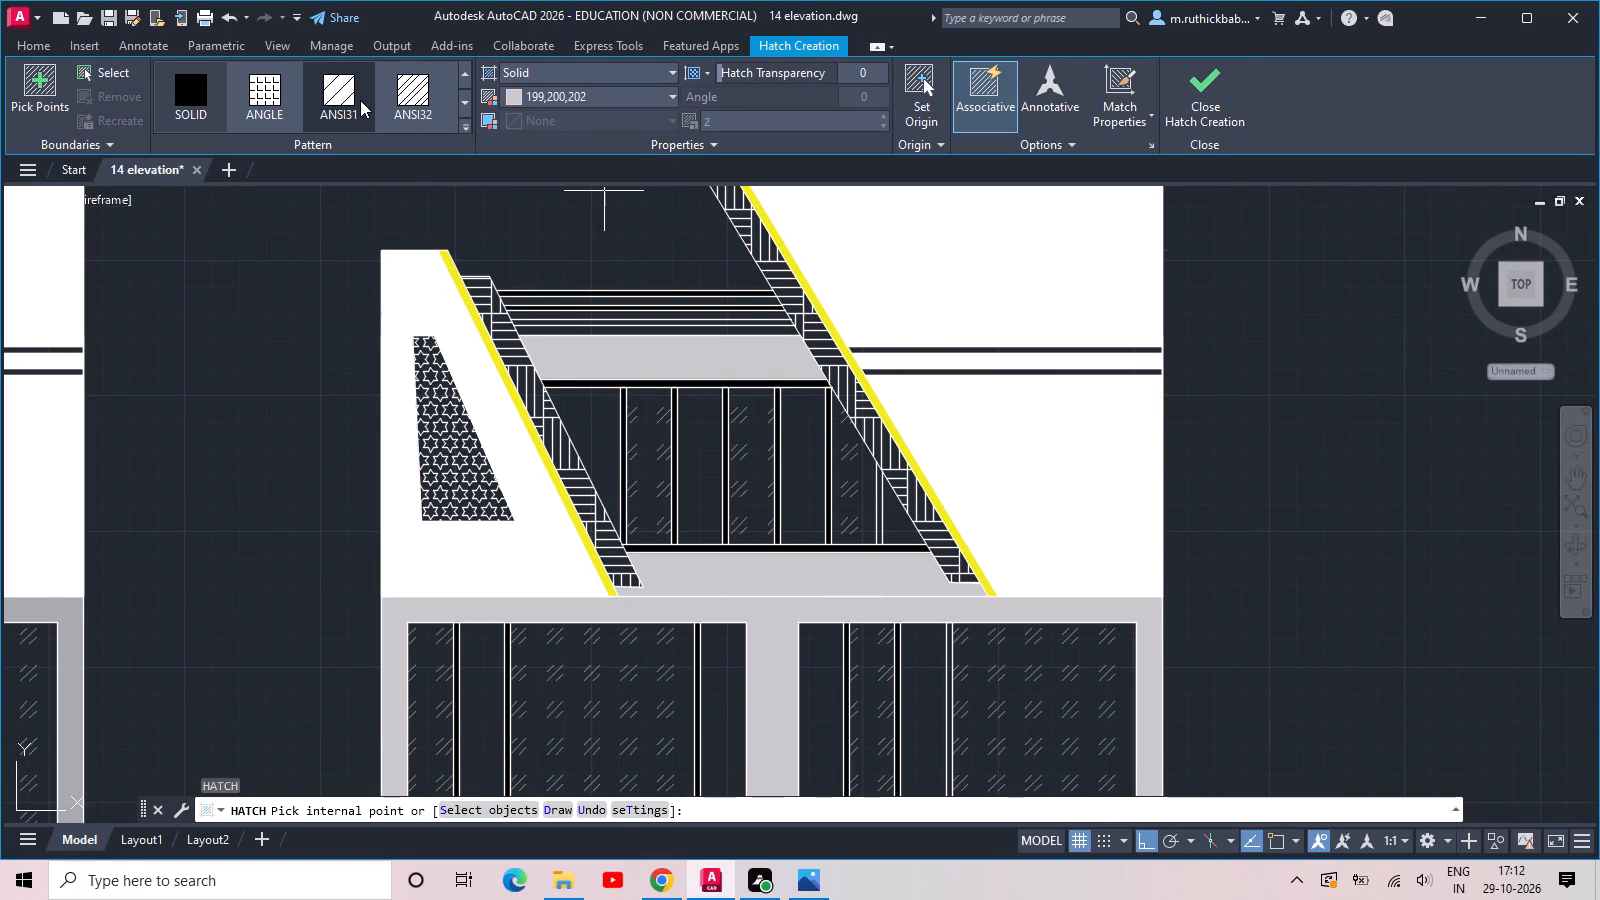
Hatch the two long horizontal strips across the duplicate's white upper wall with SOLID in dark red 153,27,30, finishing the hatch.
{"action": "left_click", "coordinate": [185, 86]}
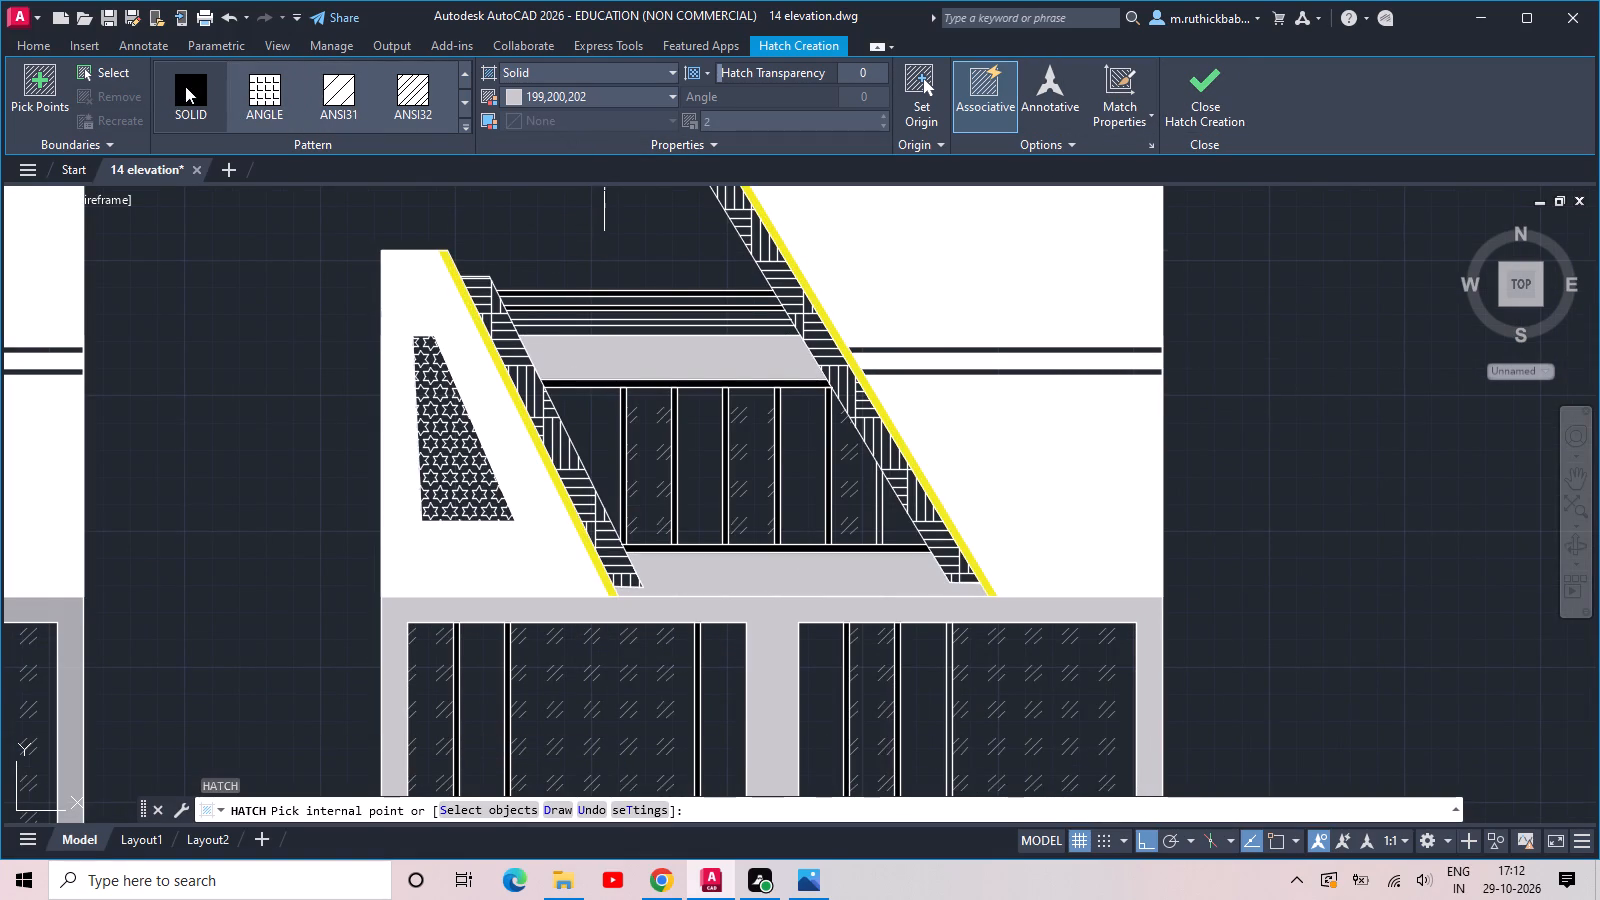
{"action": "scroll", "coordinate": [1129, 371], "scroll_direction": "up", "scroll_amount": 2}
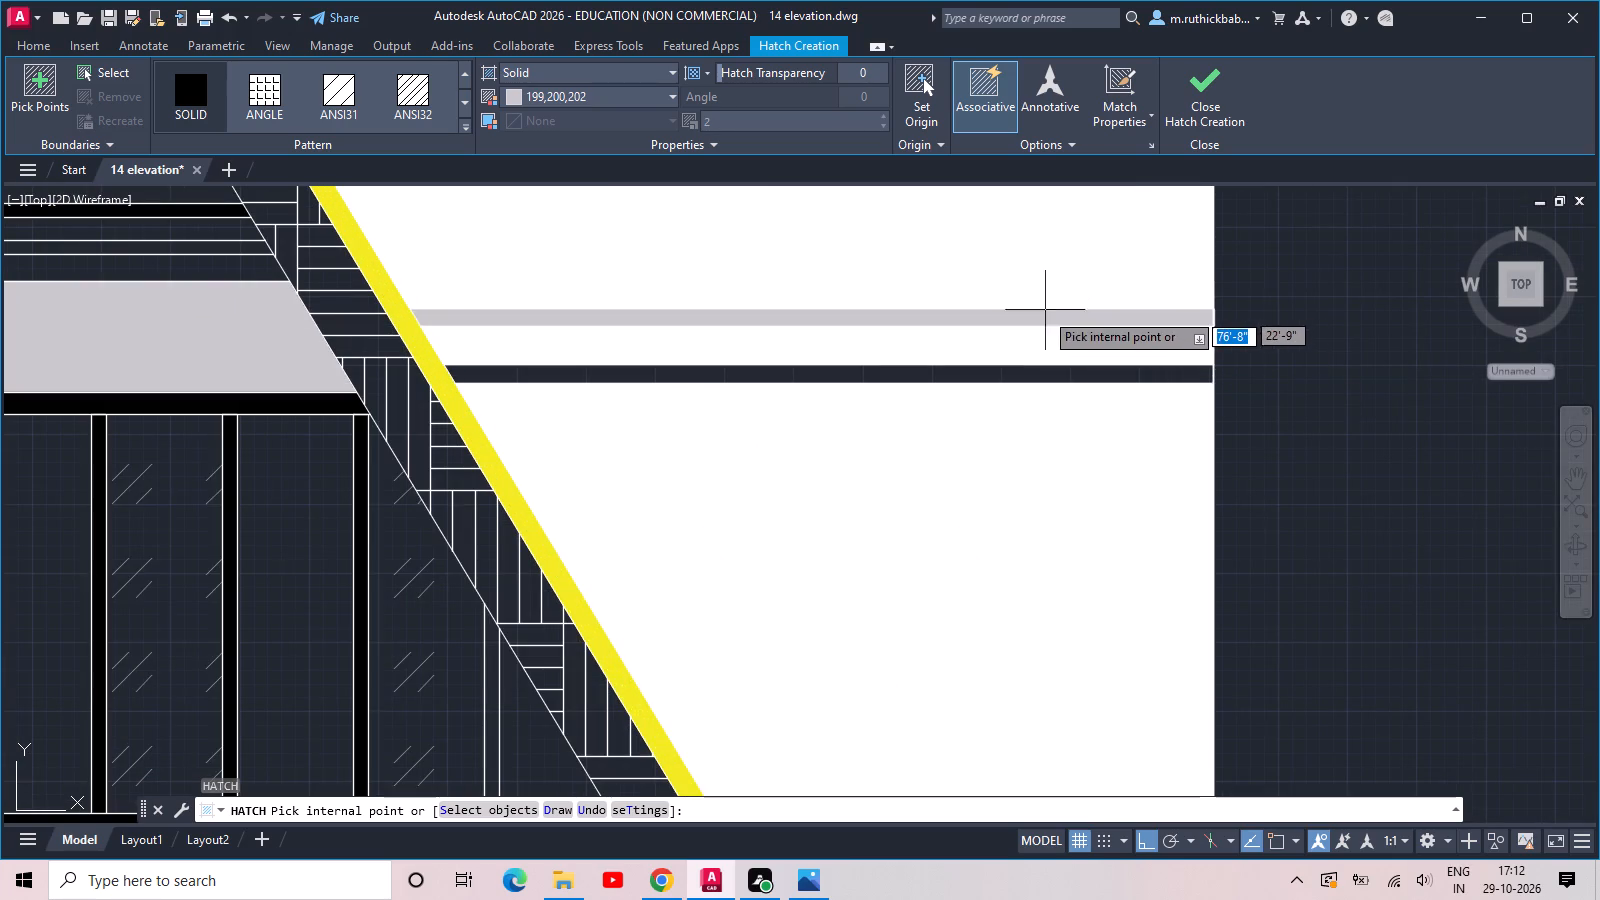
{"action": "left_click", "coordinate": [1043, 317]}
{"action": "left_click", "coordinate": [1030, 378]}
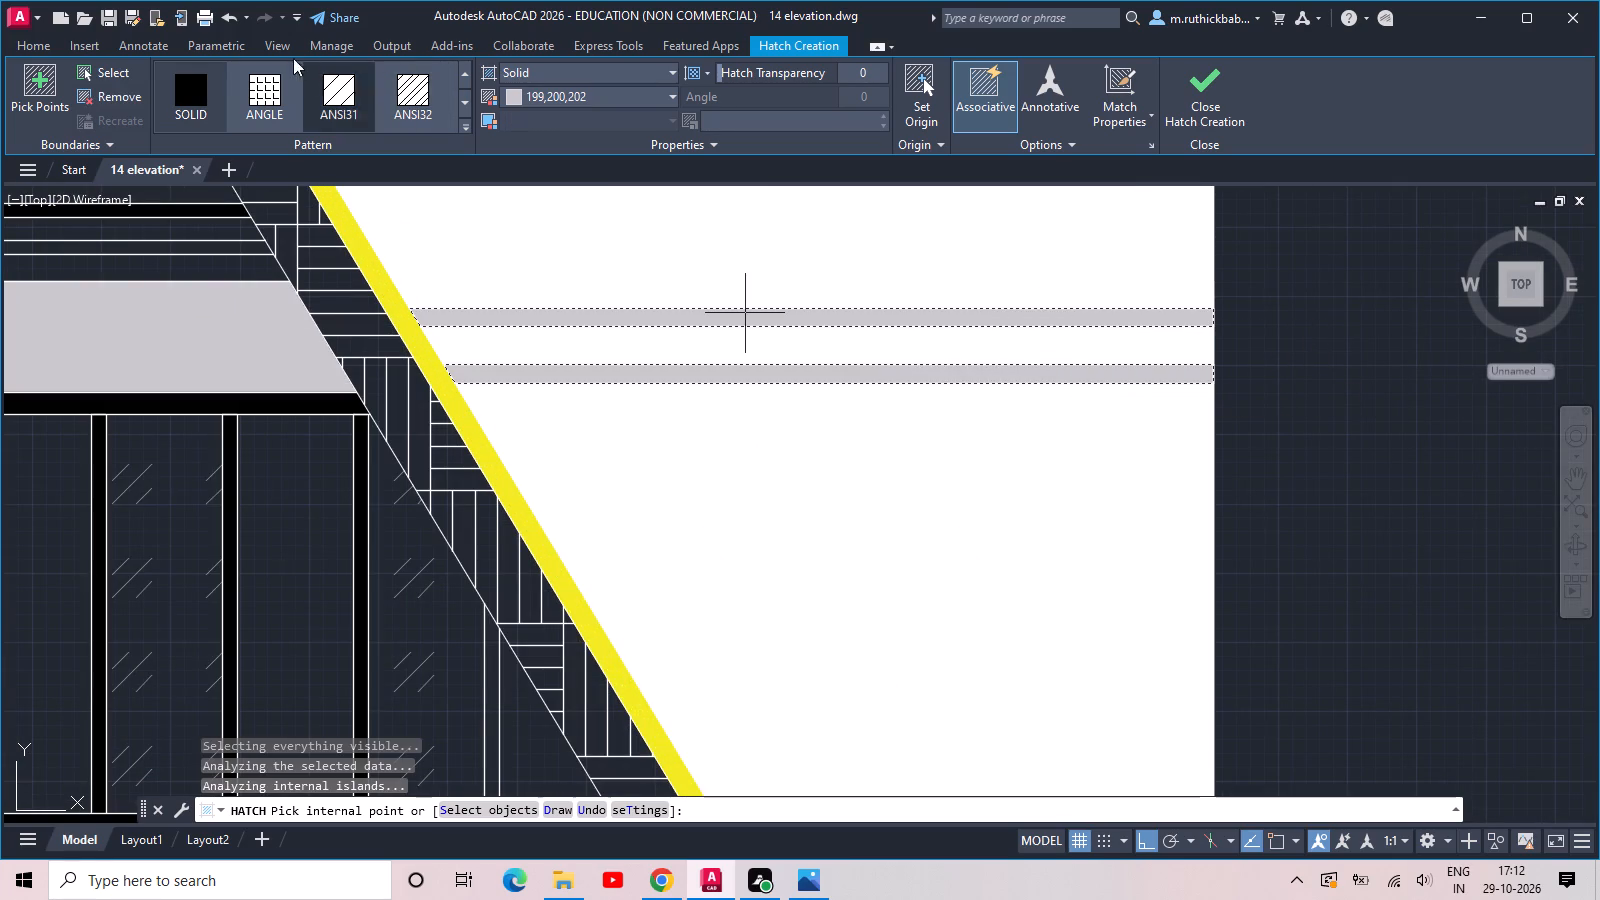
{"action": "left_click", "coordinate": [566, 89]}
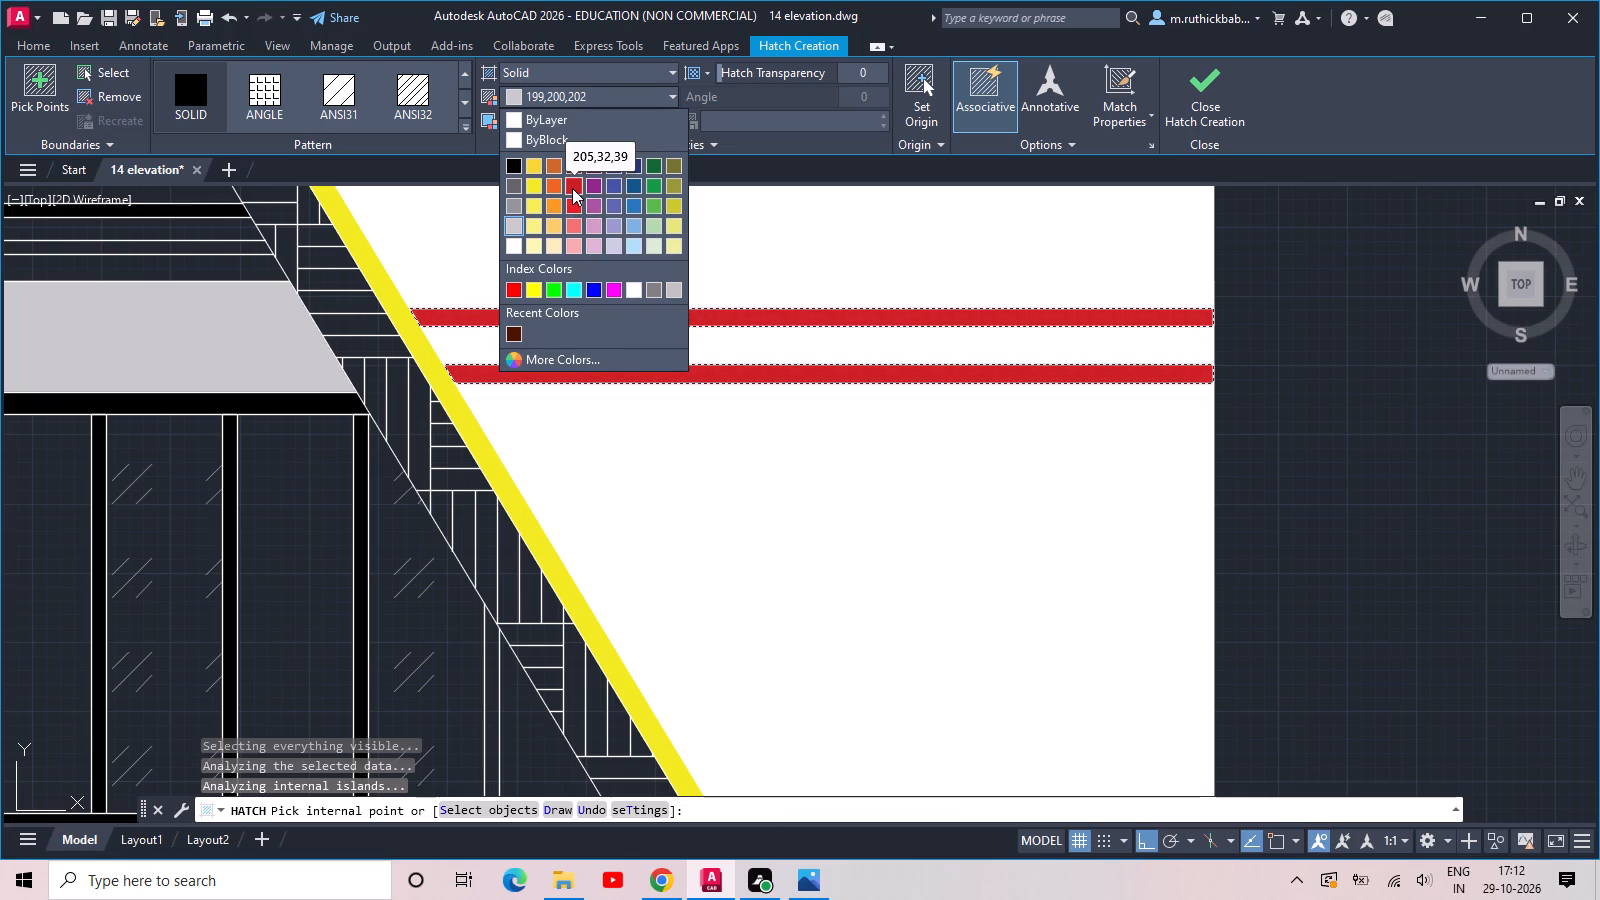
{"action": "left_click", "coordinate": [574, 167]}
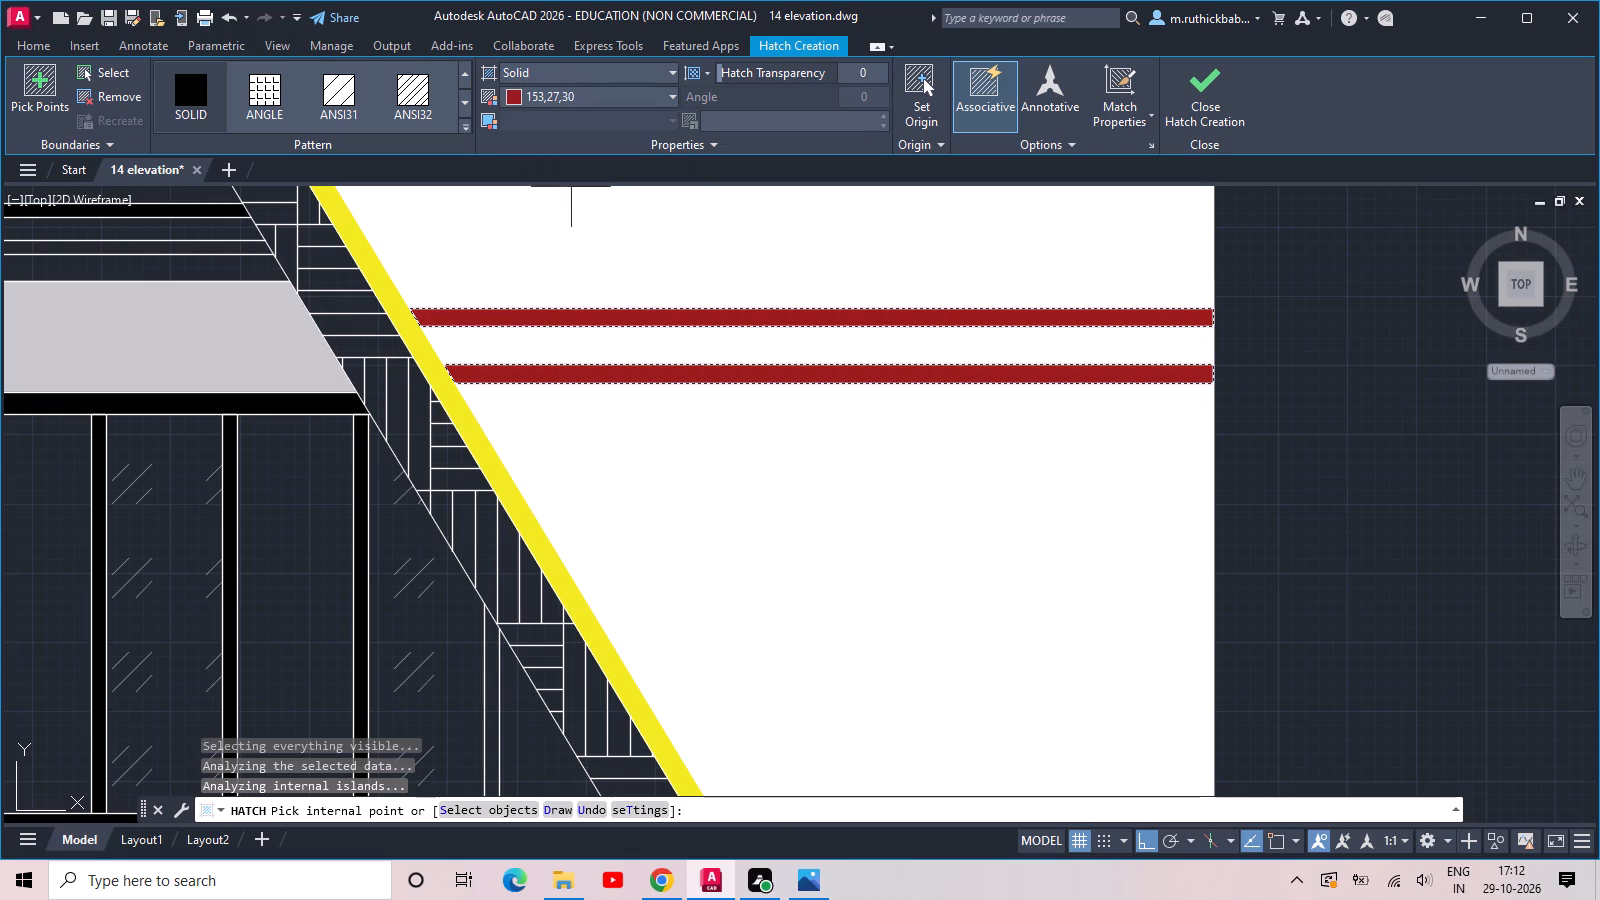
{"action": "double_click", "coordinate": [1211, 101]}
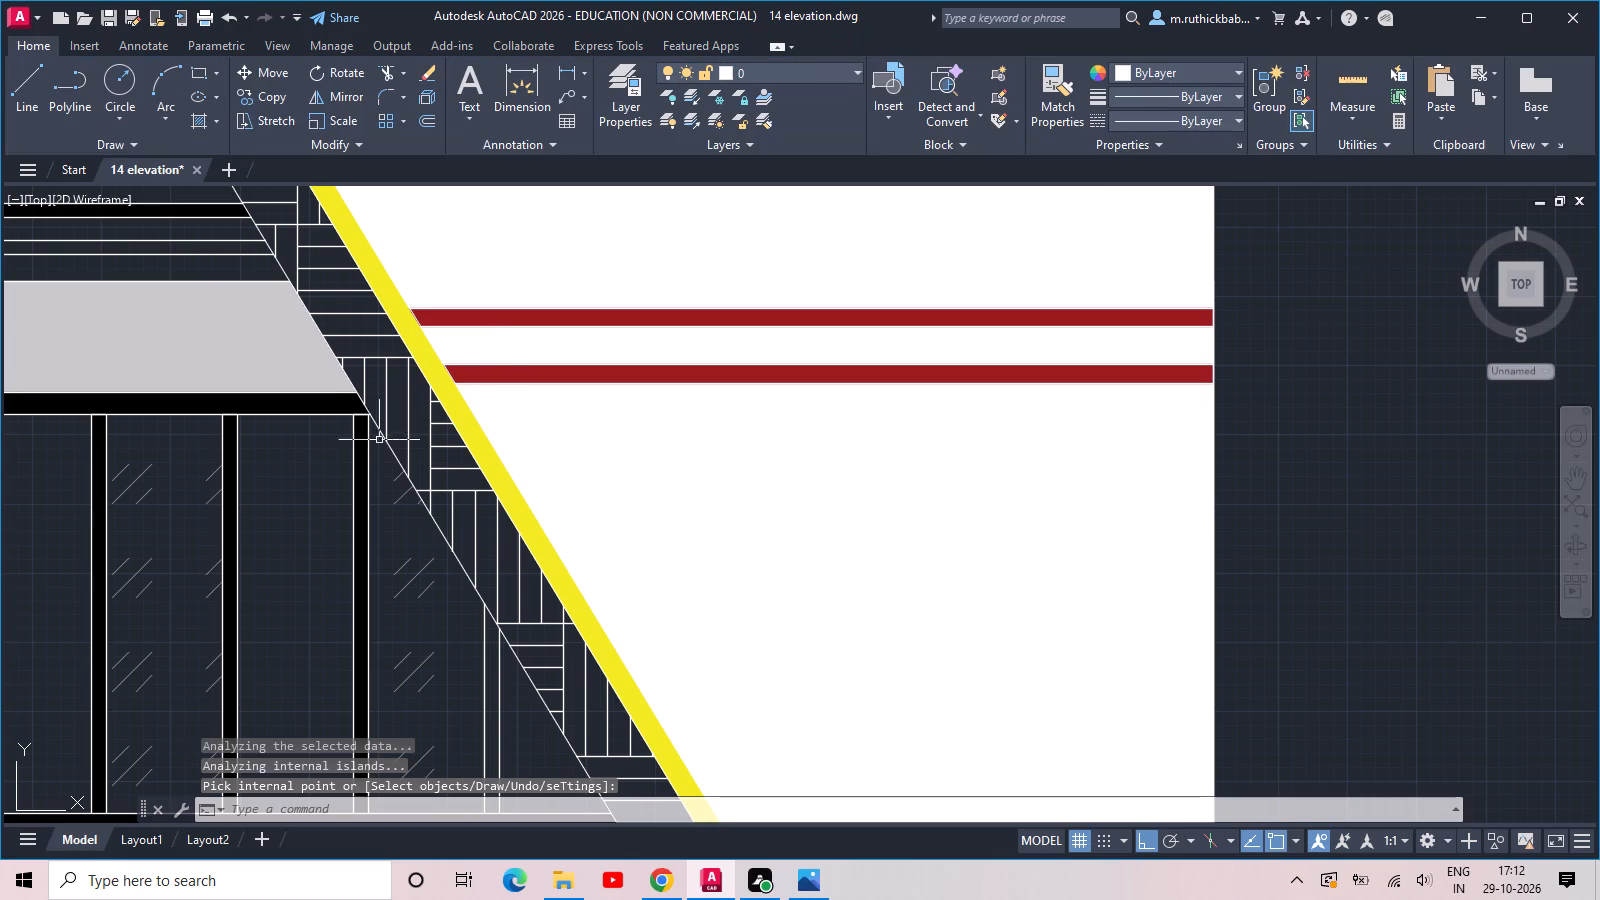
Set the yellow sloping strips' hatch to transparency 27 and a lighter yellow shade, closing the hatch editing.
{"action": "left_click", "coordinate": [461, 412]}
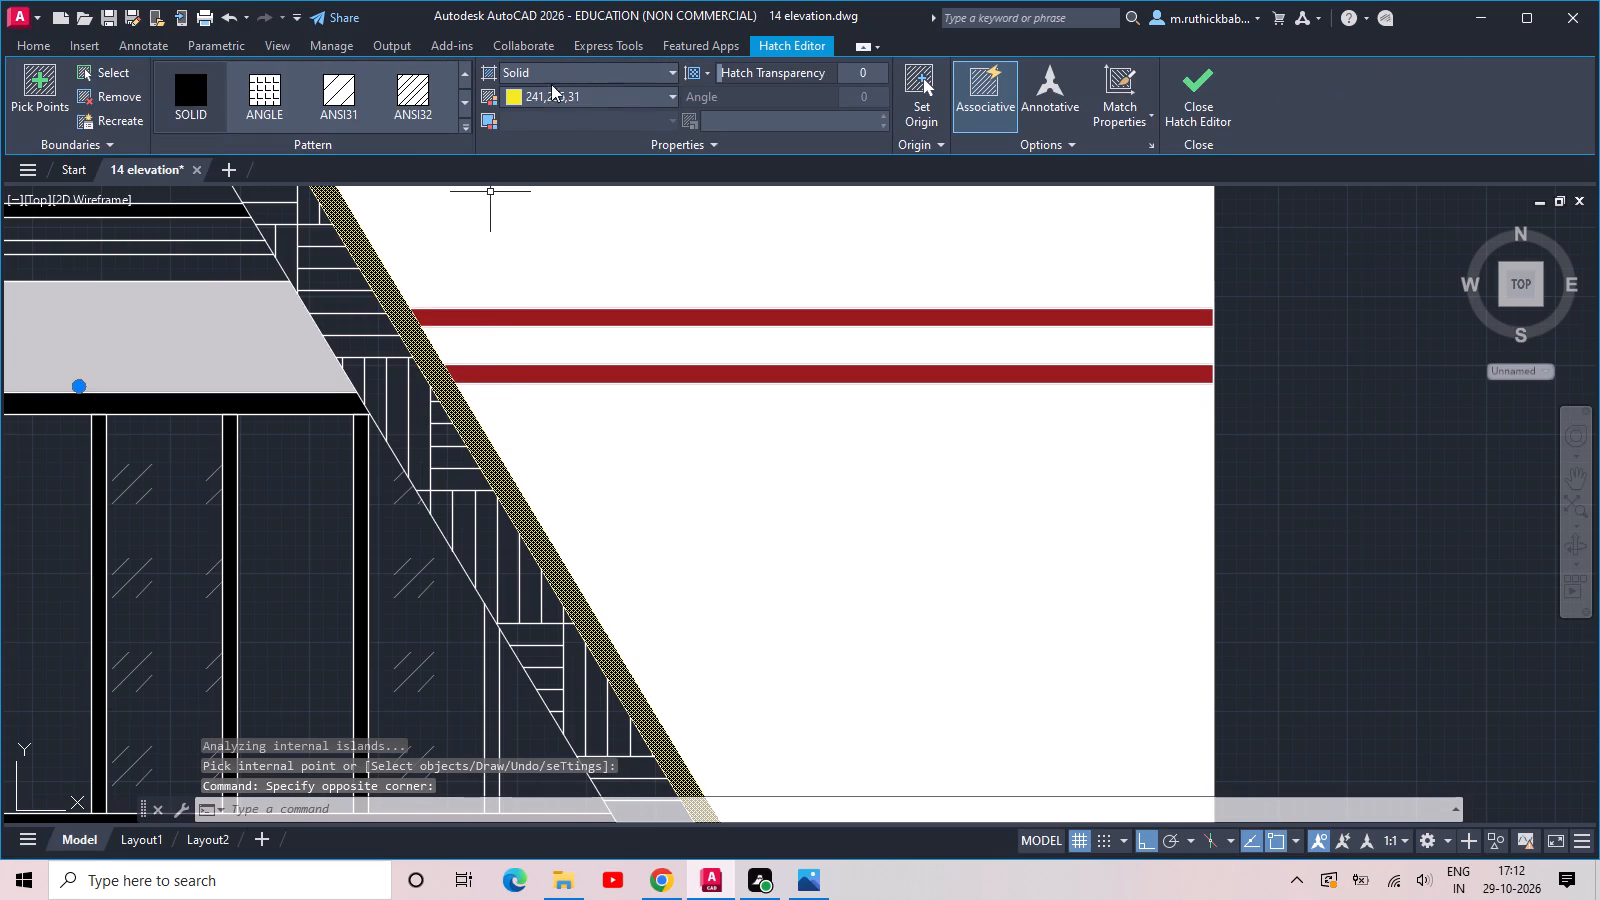
{"action": "left_click_drag", "start_coordinate": [728, 71], "coordinate": [788, 76]}
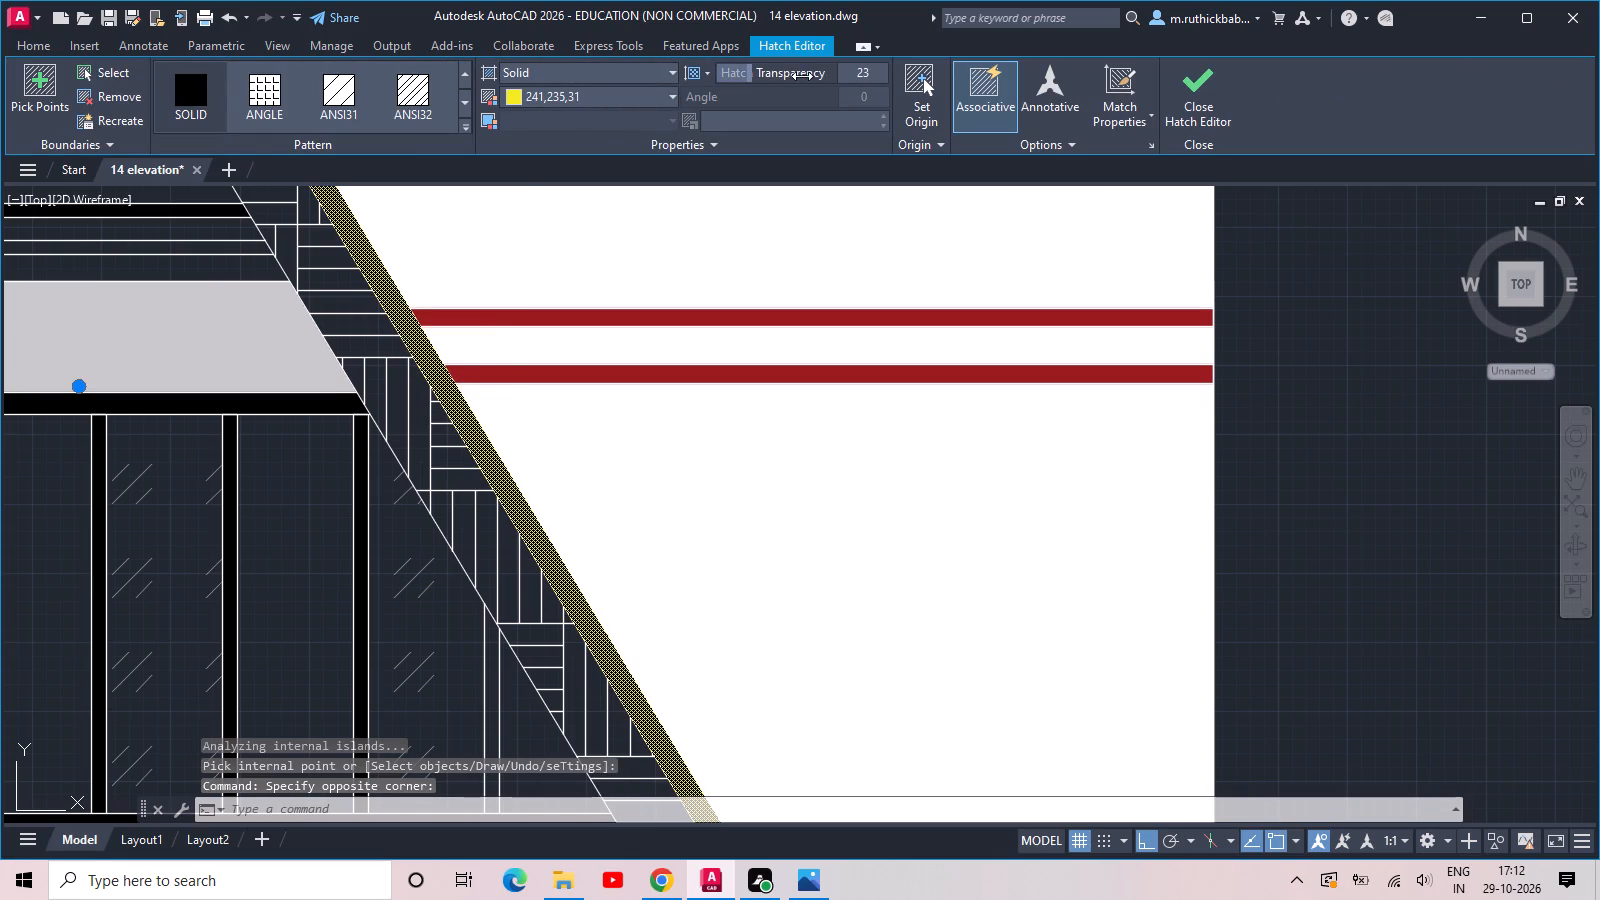
{"action": "left_click_drag", "start_coordinate": [753, 72], "coordinate": [771, 75]}
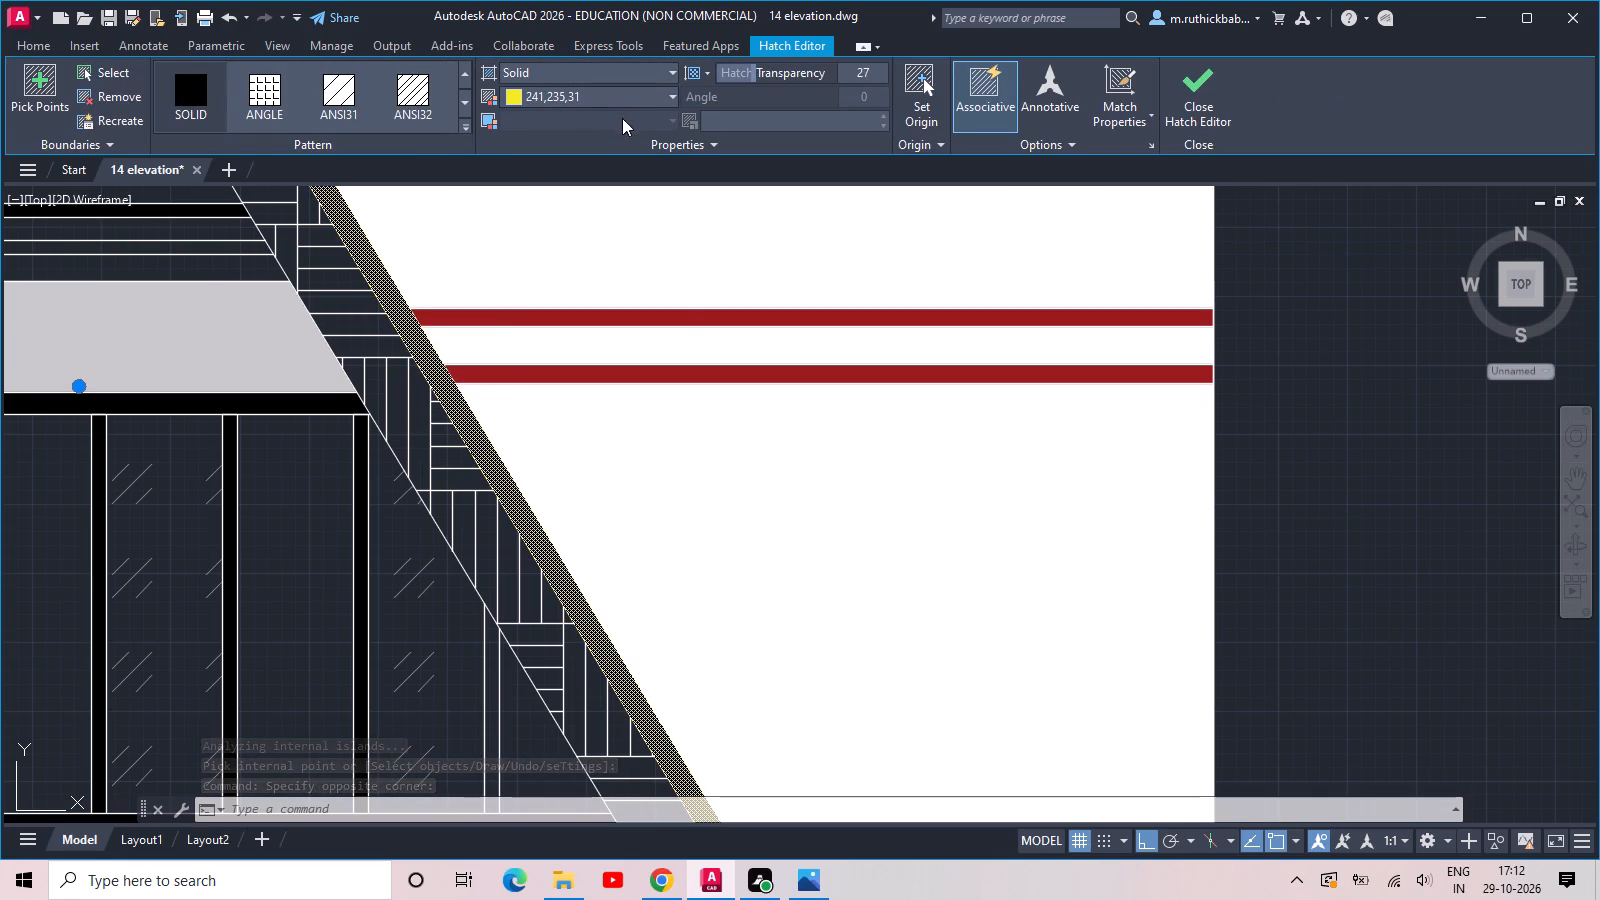
{"action": "left_click", "coordinate": [594, 90]}
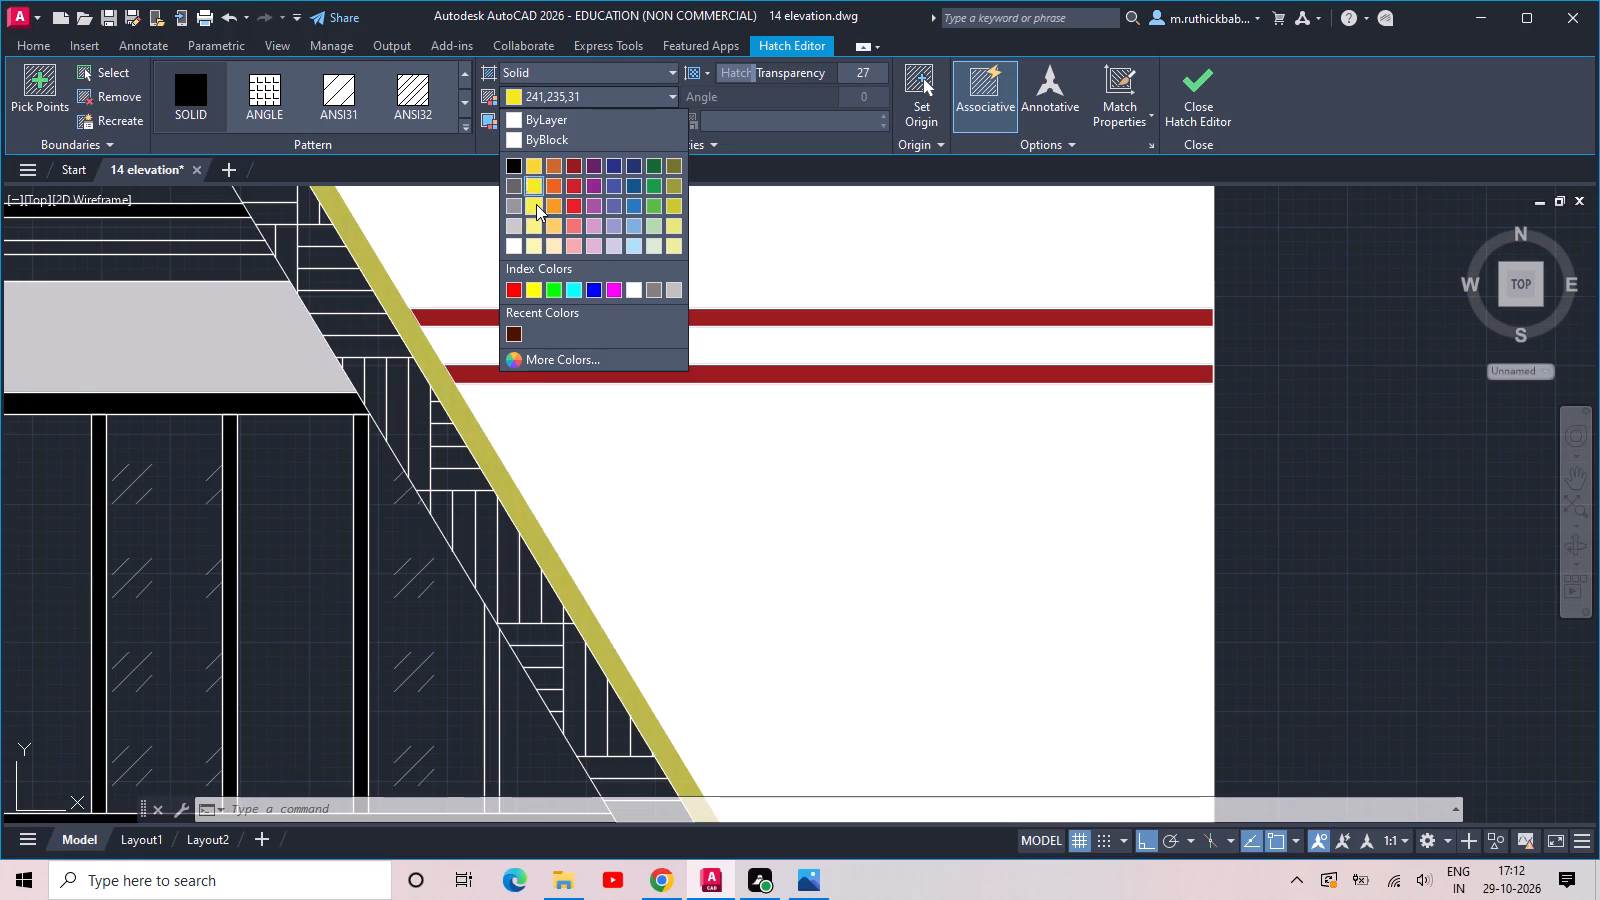
{"action": "left_click", "coordinate": [536, 204]}
{"action": "double_click", "coordinate": [1207, 98]}
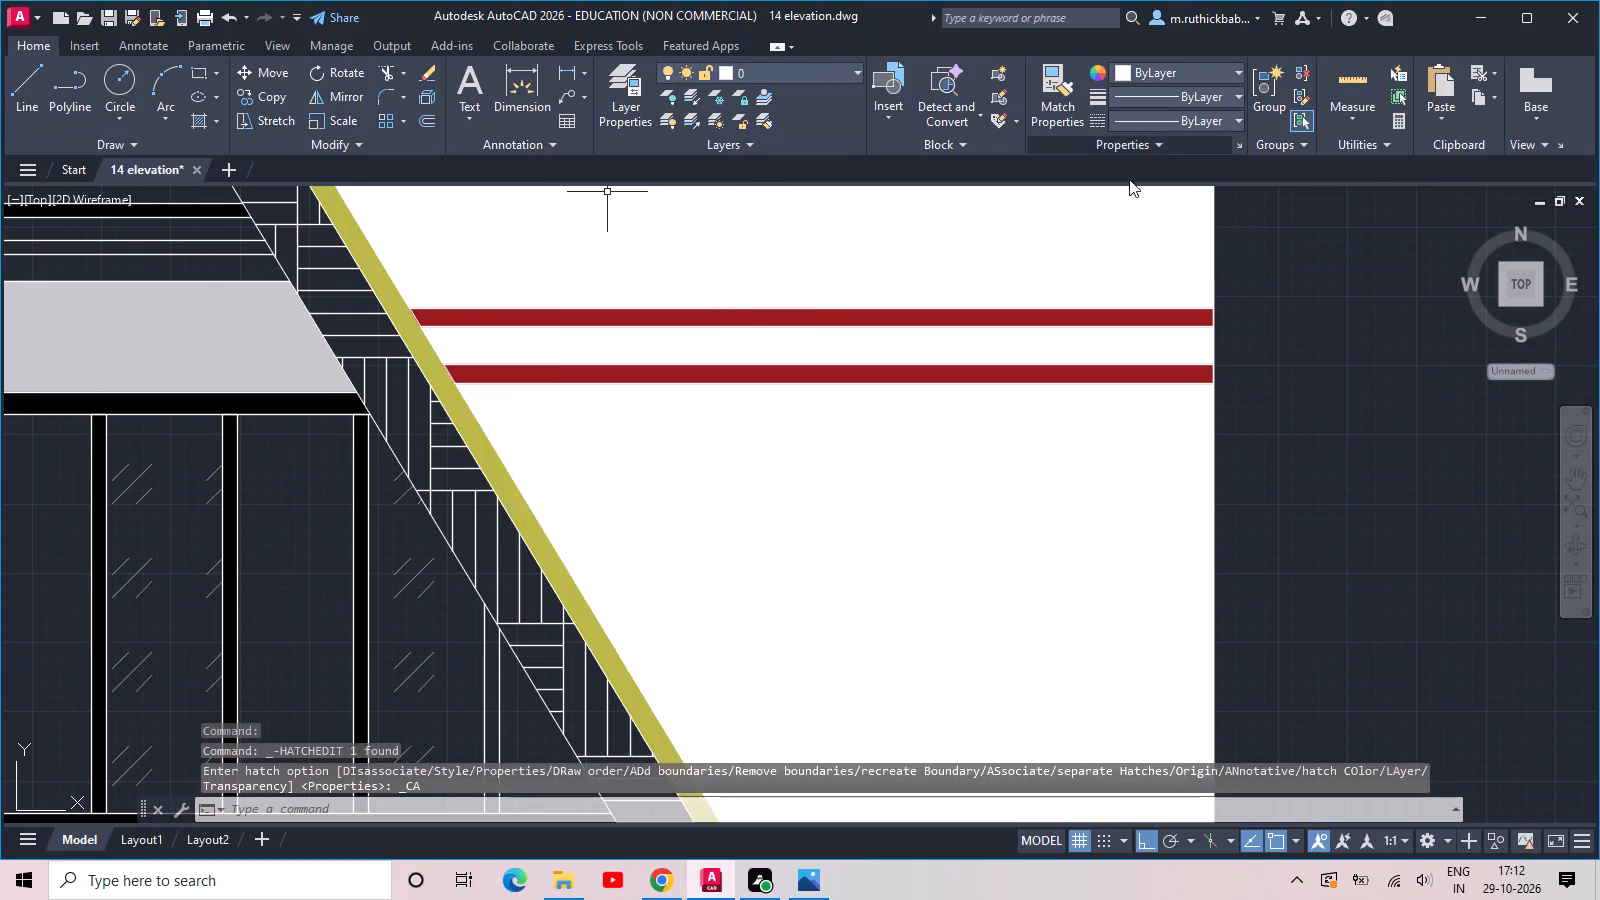
Delete the light grey solid hatch covering the duplicate's walls around the upper- and lower-storey windows.
{"action": "scroll", "coordinate": [1084, 226], "scroll_direction": "down", "scroll_amount": 2}
{"action": "middle_click_drag", "start_coordinate": [767, 351], "coordinate": [837, 457]}
{"action": "scroll", "coordinate": [838, 442], "scroll_direction": "down", "scroll_amount": 1}
{"action": "middle_click_drag", "start_coordinate": [893, 432], "coordinate": [864, 363]}
{"action": "scroll", "coordinate": [789, 520], "scroll_direction": "up", "scroll_amount": 1}
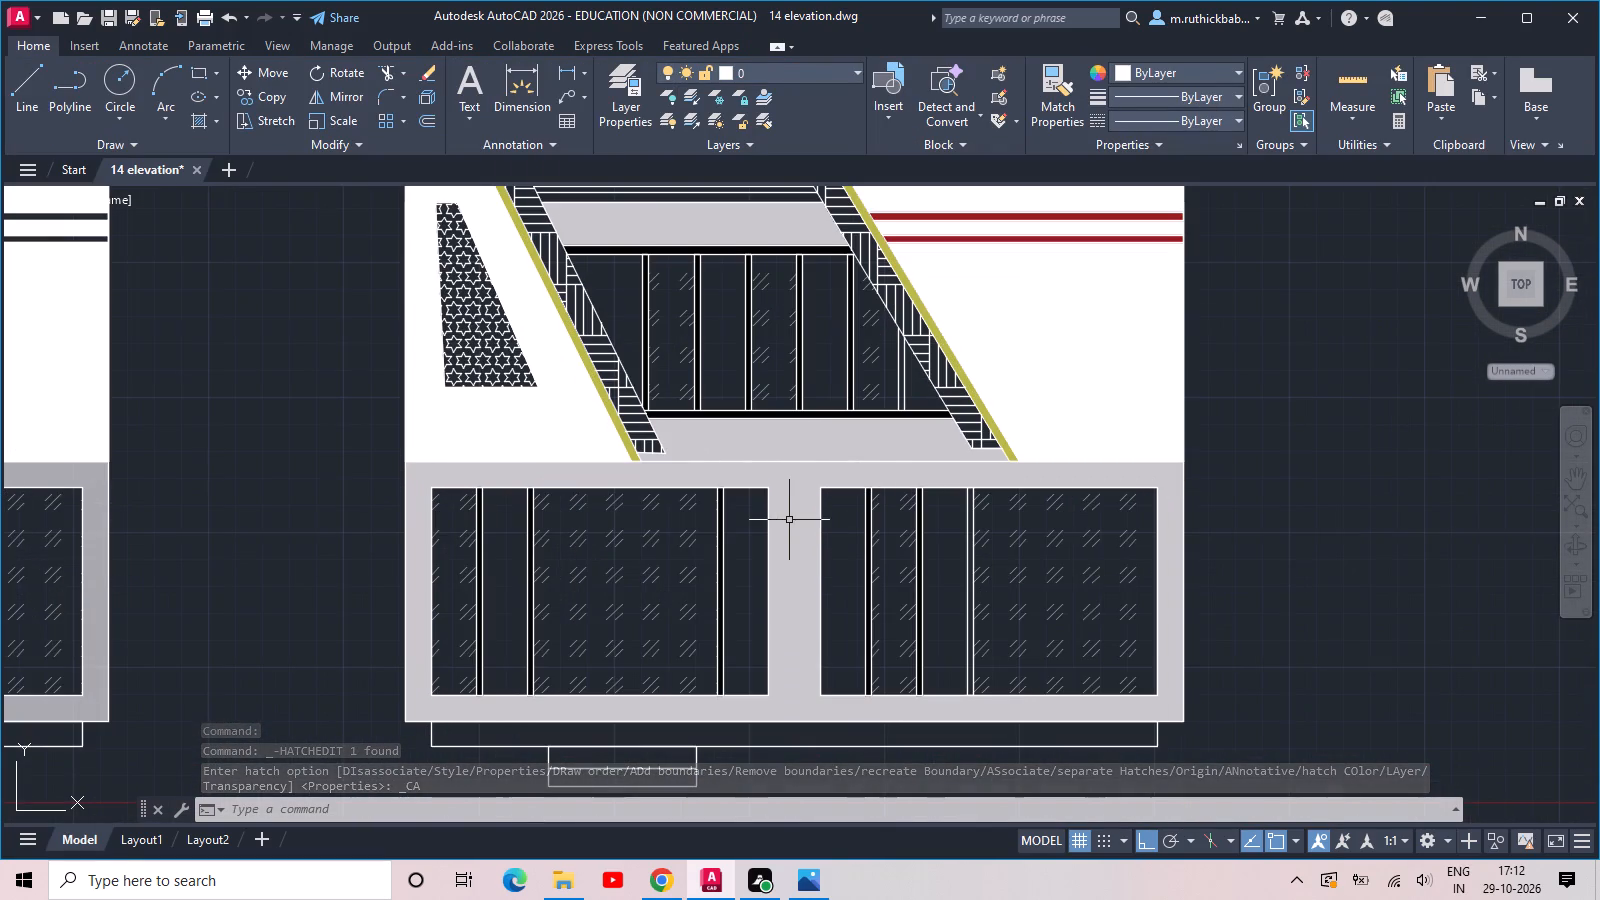
{"action": "scroll", "coordinate": [538, 528], "scroll_direction": "up", "scroll_amount": 3}
{"action": "scroll", "coordinate": [524, 516], "scroll_direction": "down", "scroll_amount": 2}
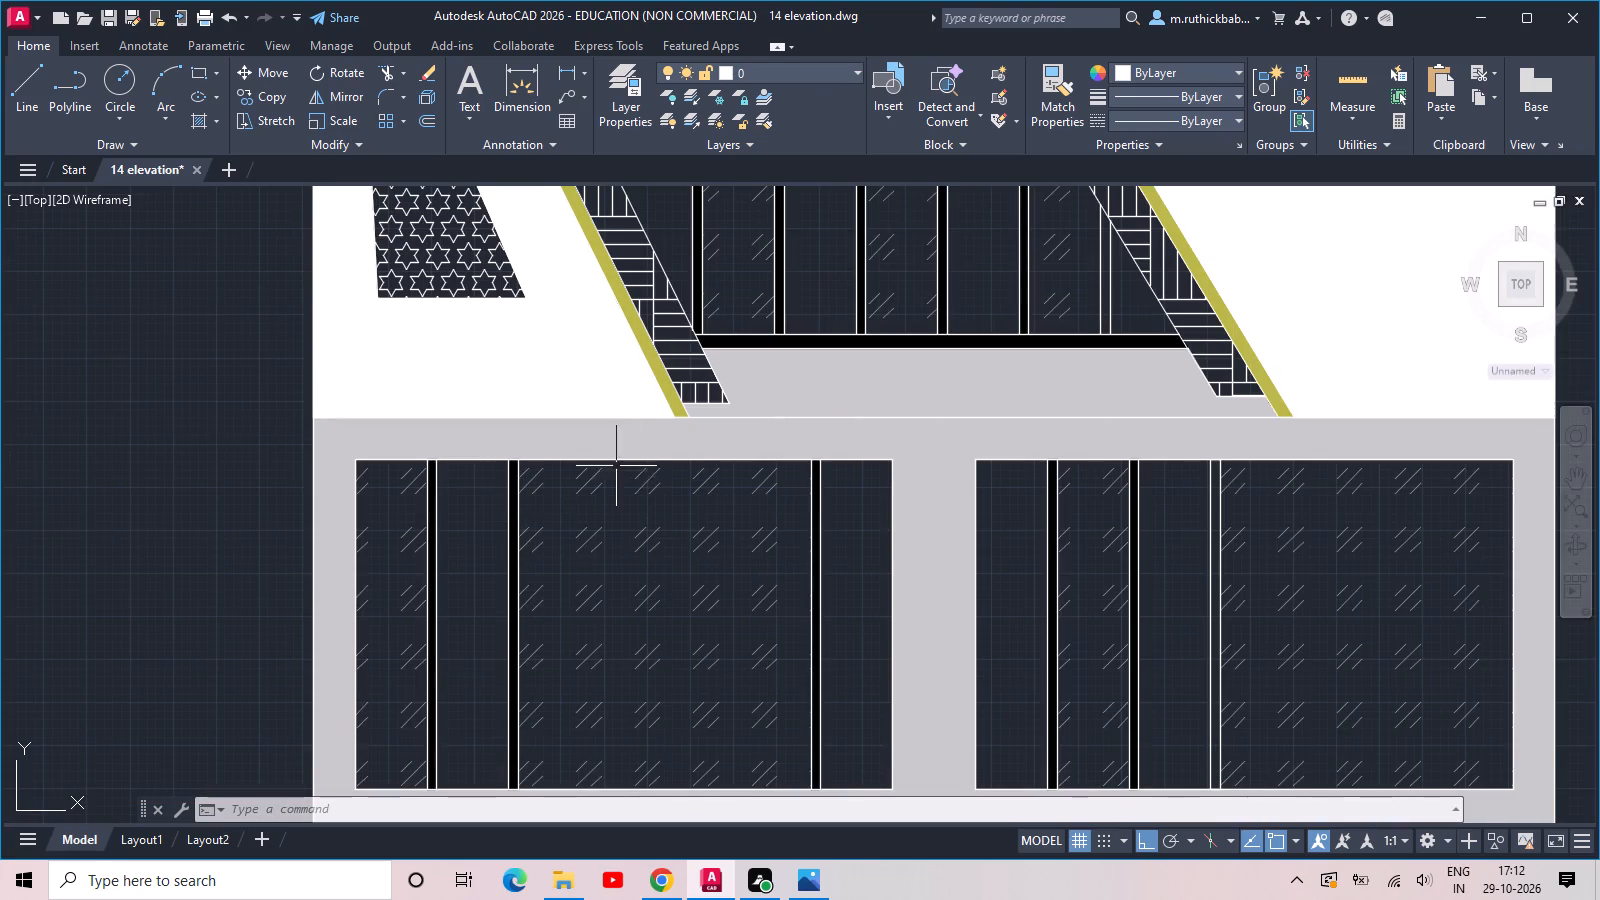
{"action": "scroll", "coordinate": [771, 416], "scroll_direction": "down", "scroll_amount": 1}
{"action": "middle_click_drag", "start_coordinate": [843, 398], "coordinate": [761, 487]}
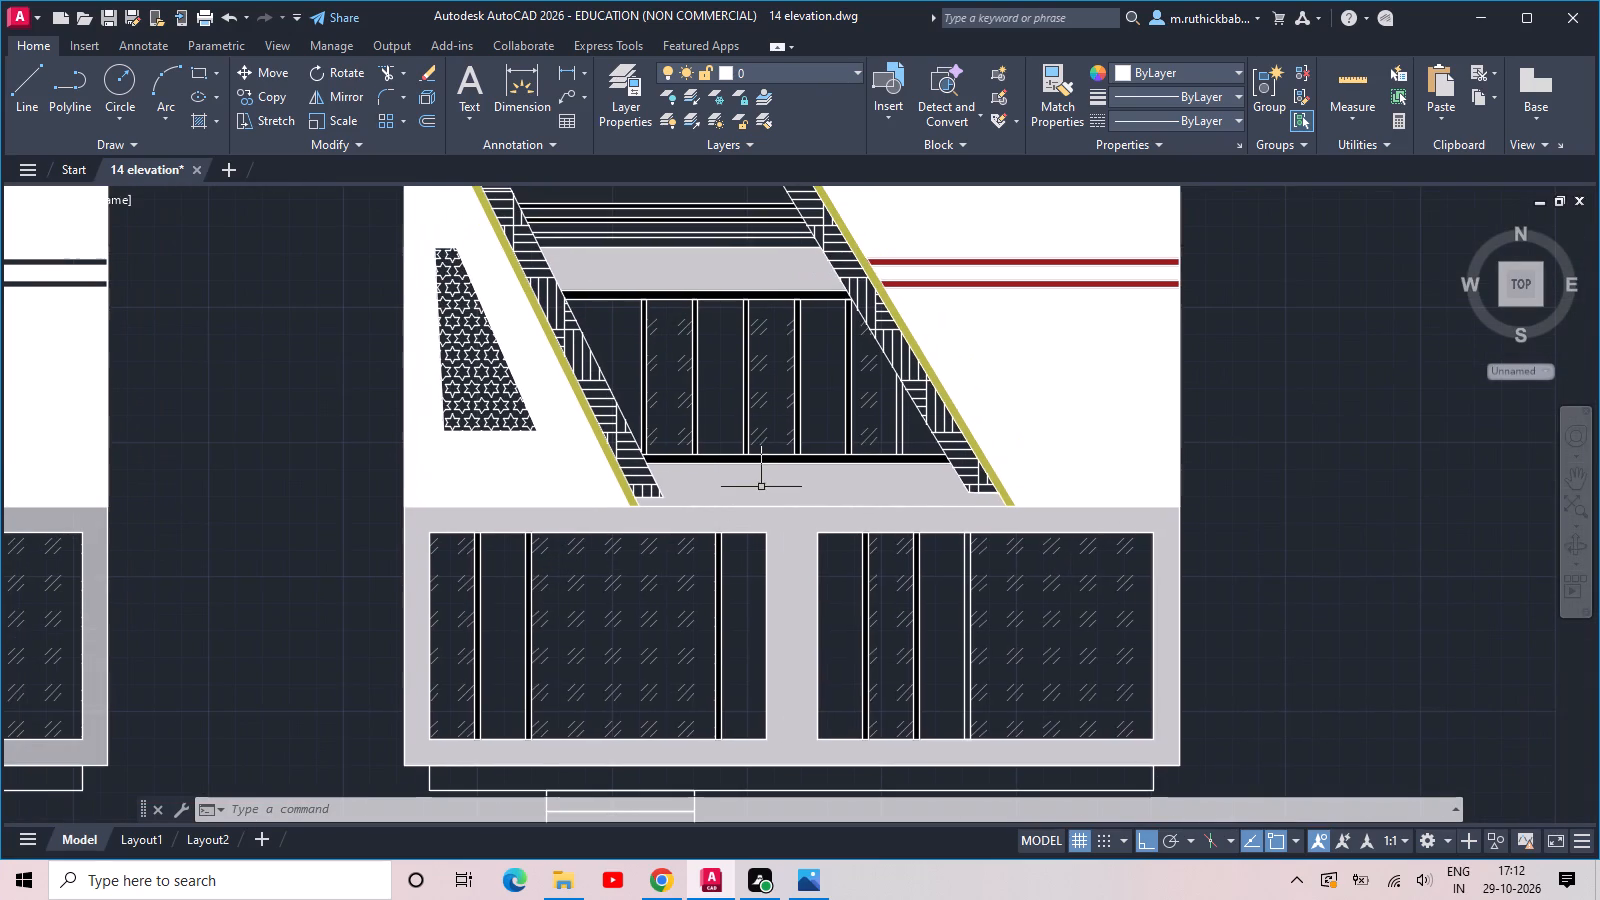
{"action": "left_click", "coordinate": [769, 484]}
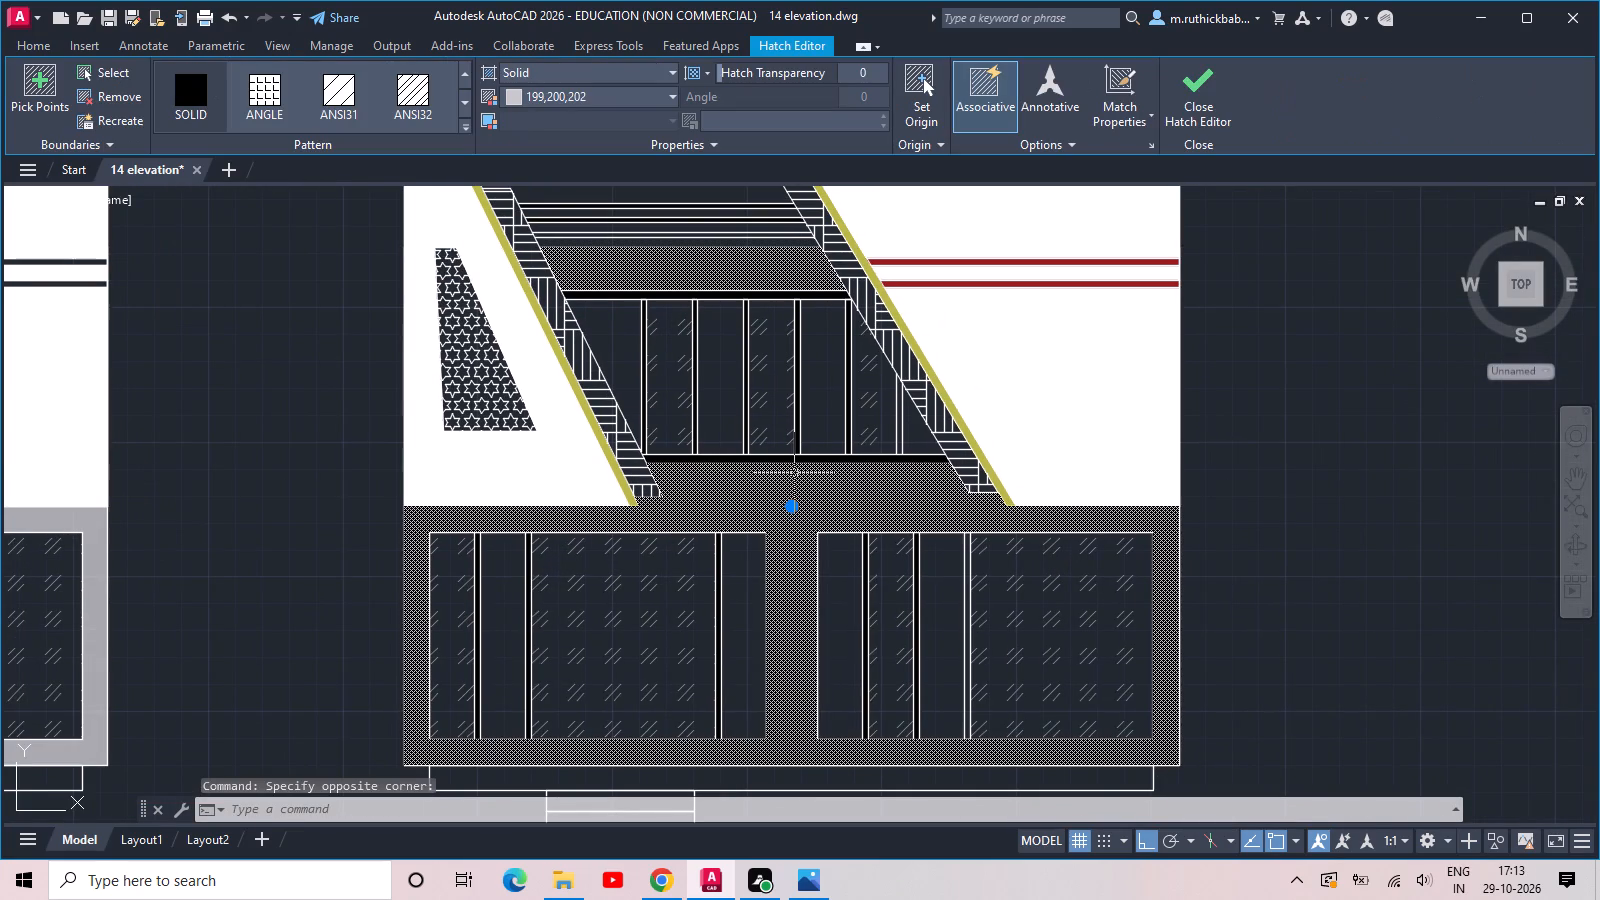
{"action": "key", "text": "Delete"}
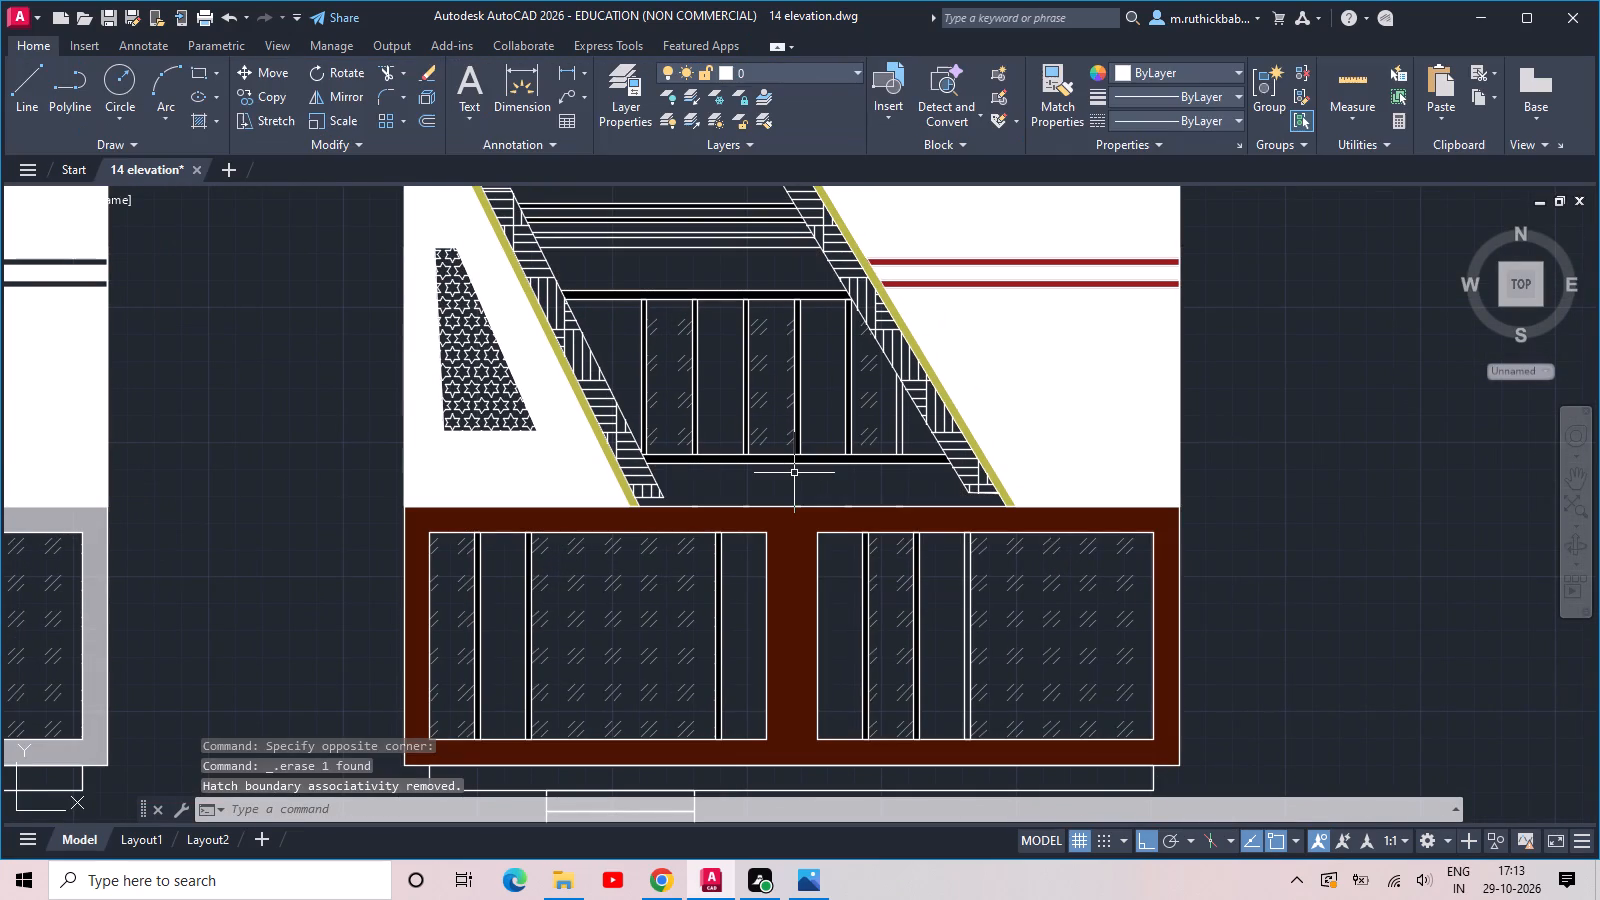
Hatch the duplicate's wall areas above and below the upper-storey window with SOLID in pink 209,156,199.
{"action": "left_click", "coordinate": [196, 115]}
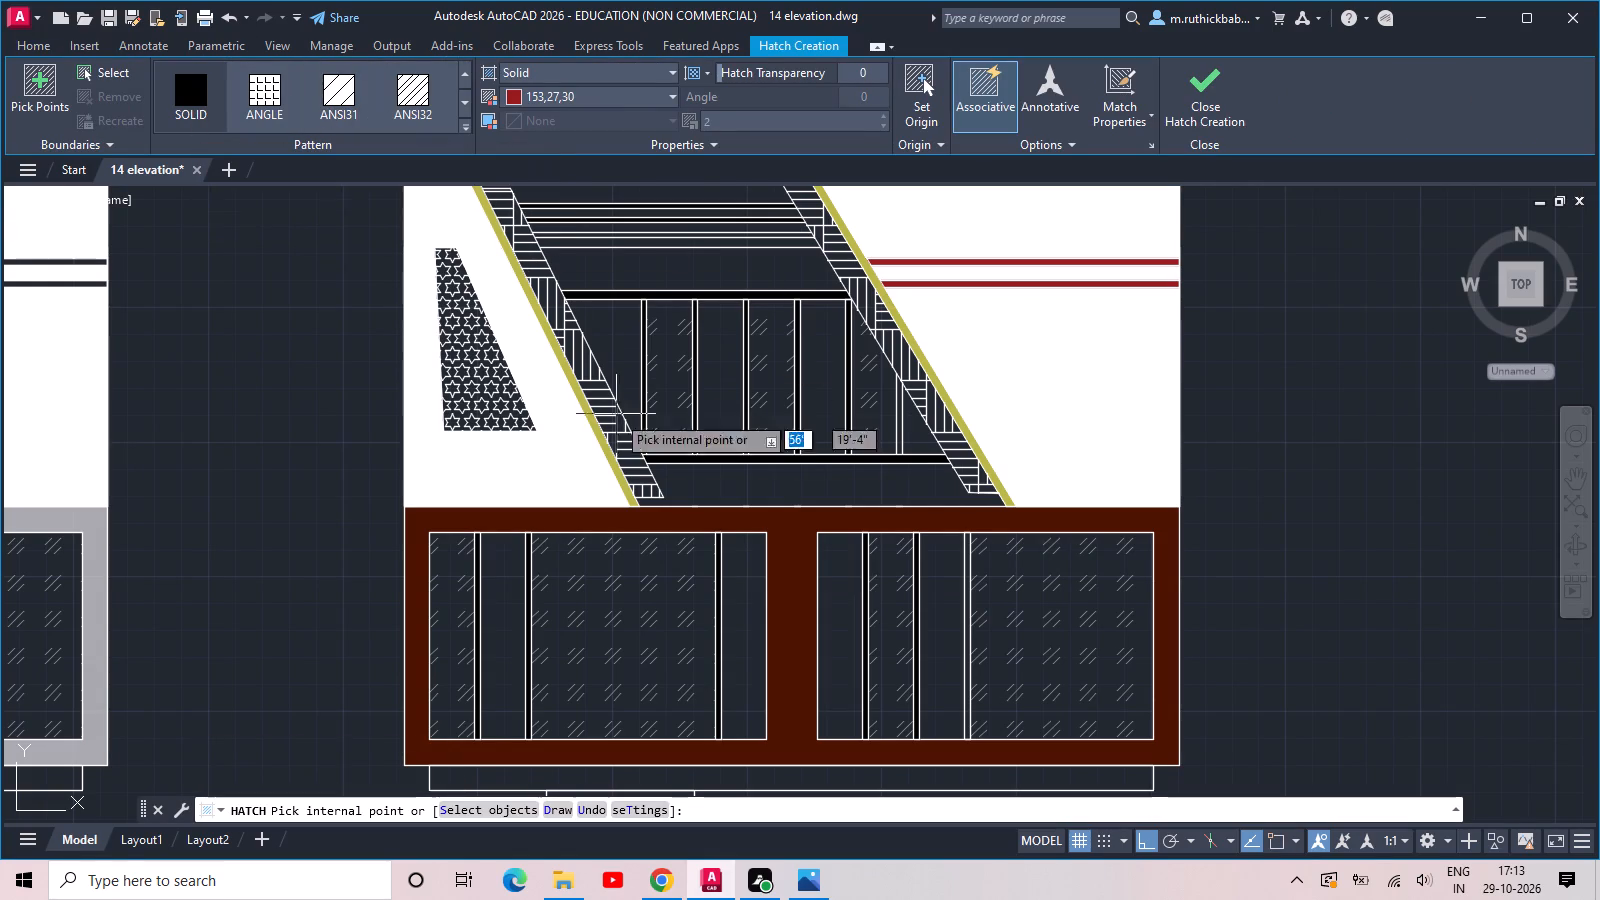
{"action": "left_click", "coordinate": [701, 489]}
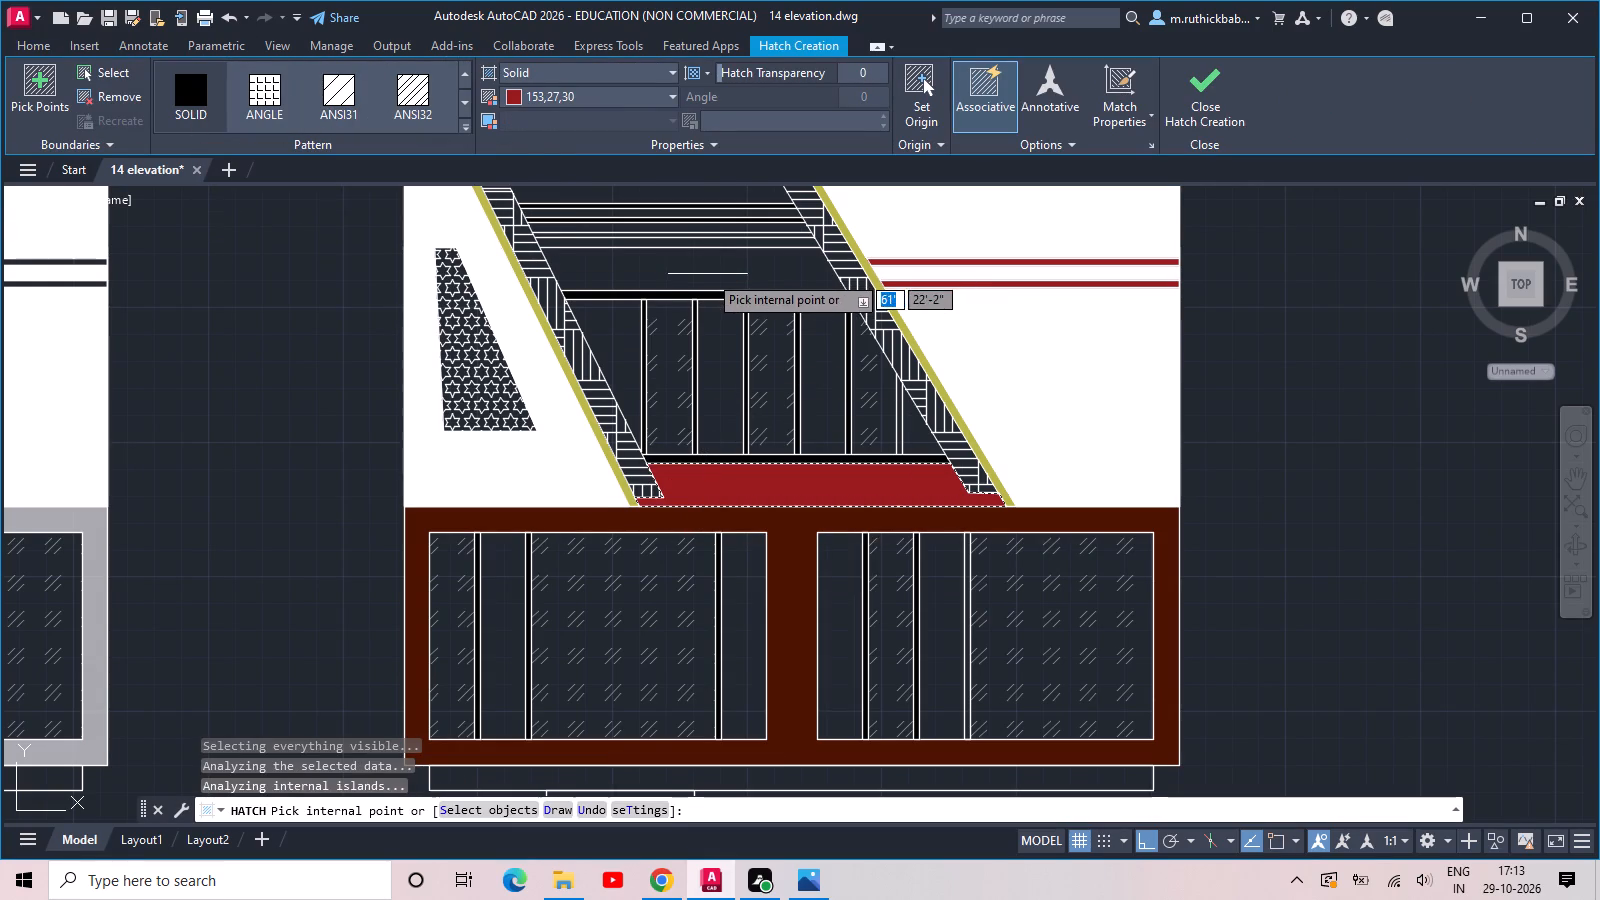
{"action": "left_click", "coordinate": [708, 274]}
{"action": "left_click", "coordinate": [571, 90]}
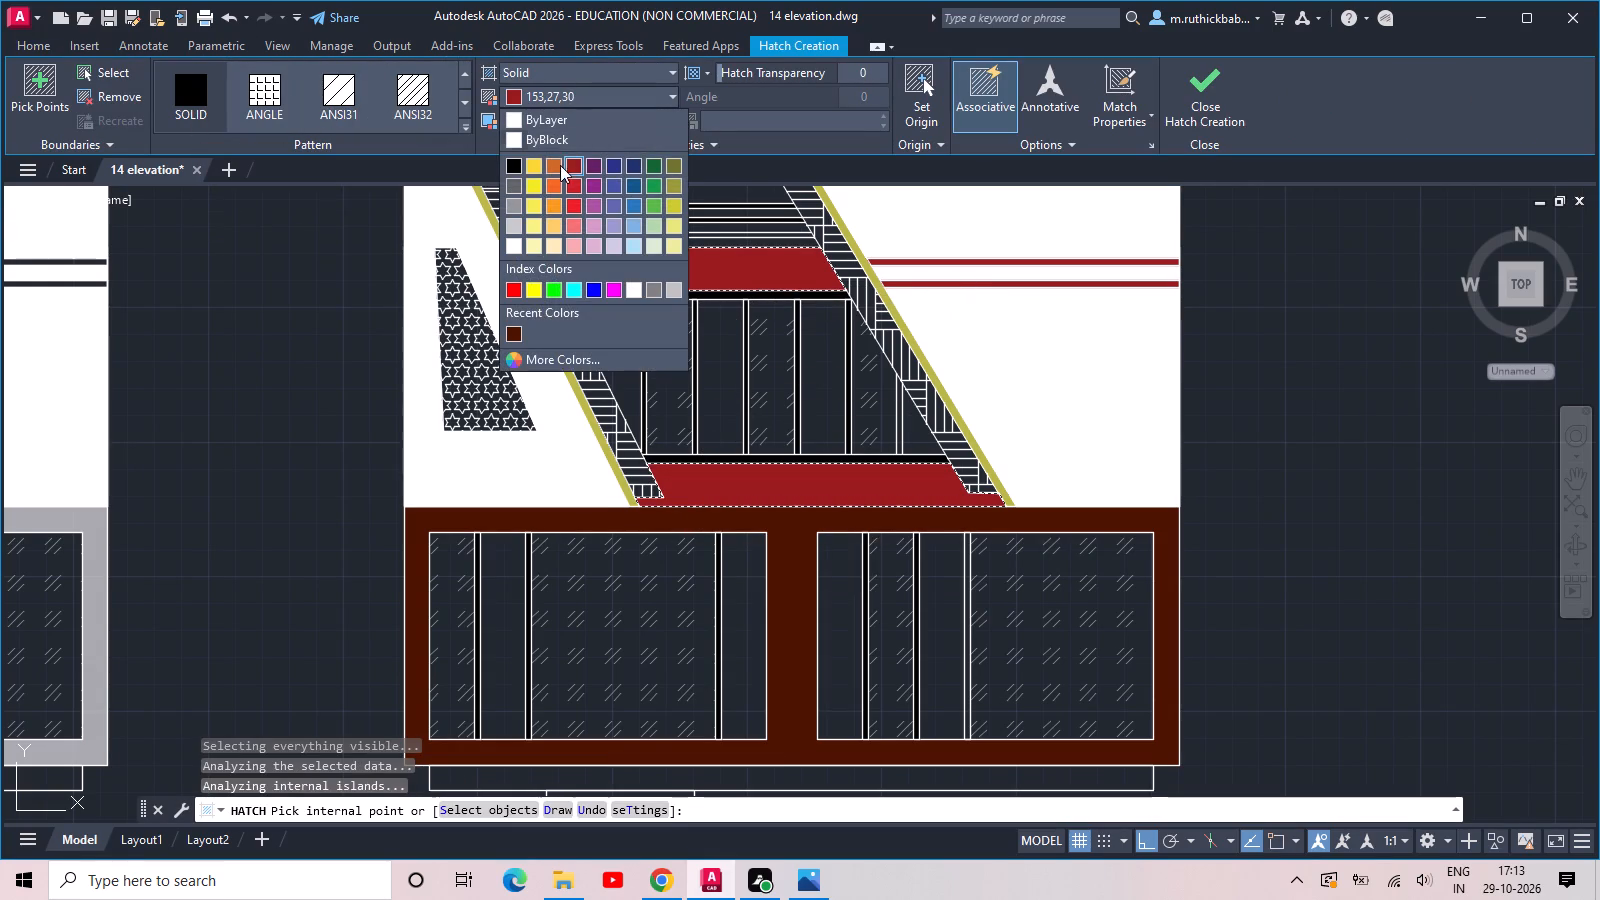
{"action": "left_click", "coordinate": [595, 230]}
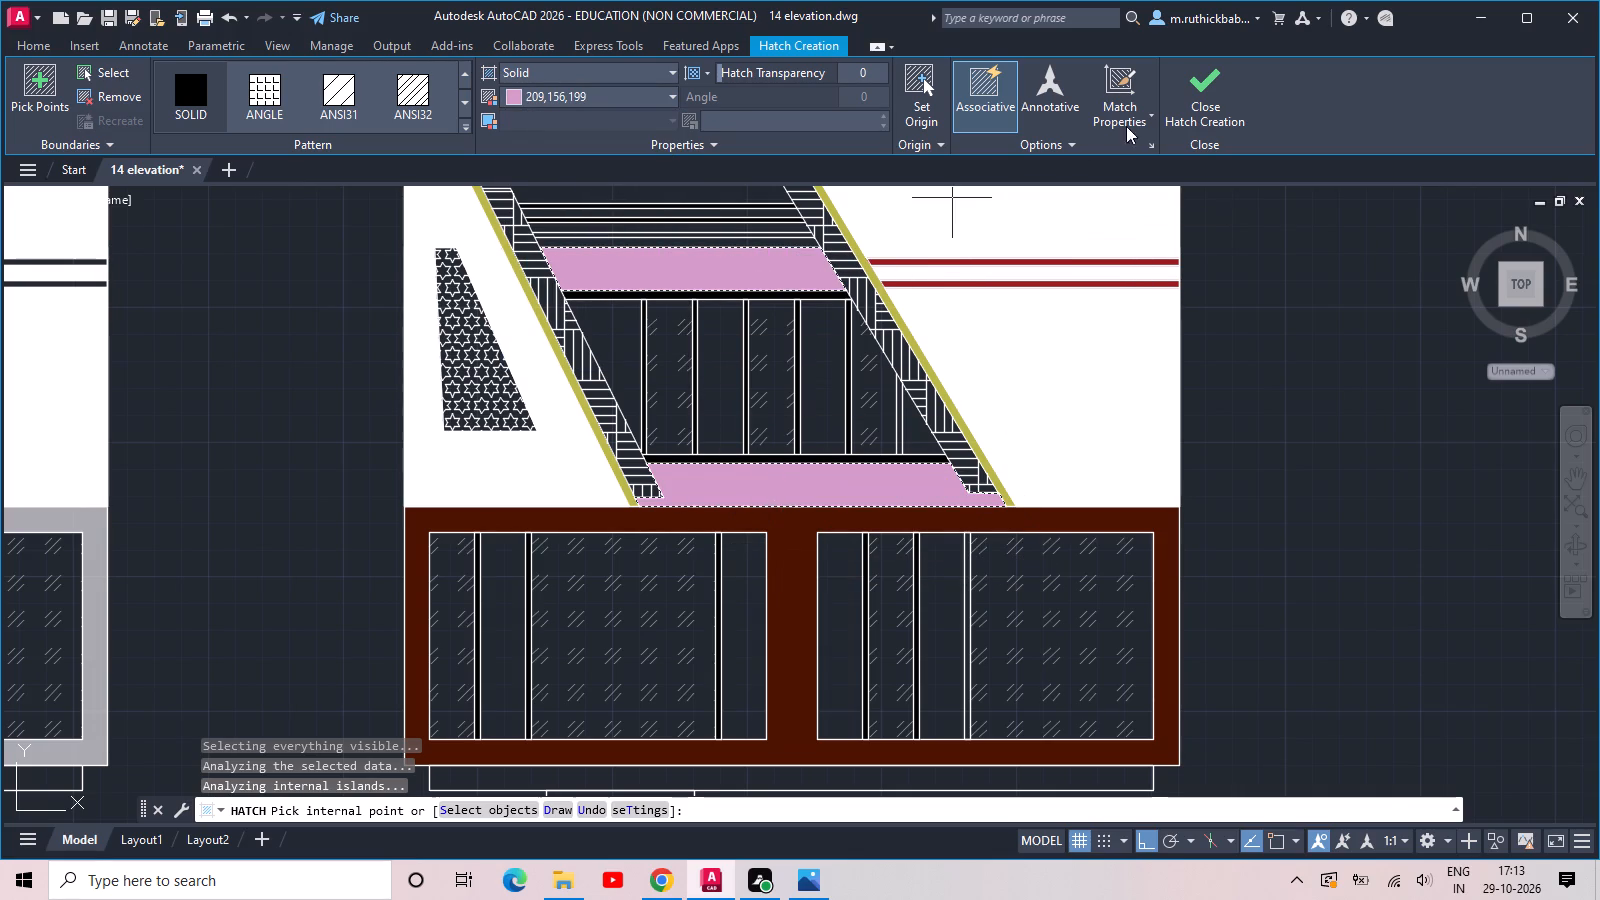
{"action": "double_click", "coordinate": [1199, 100]}
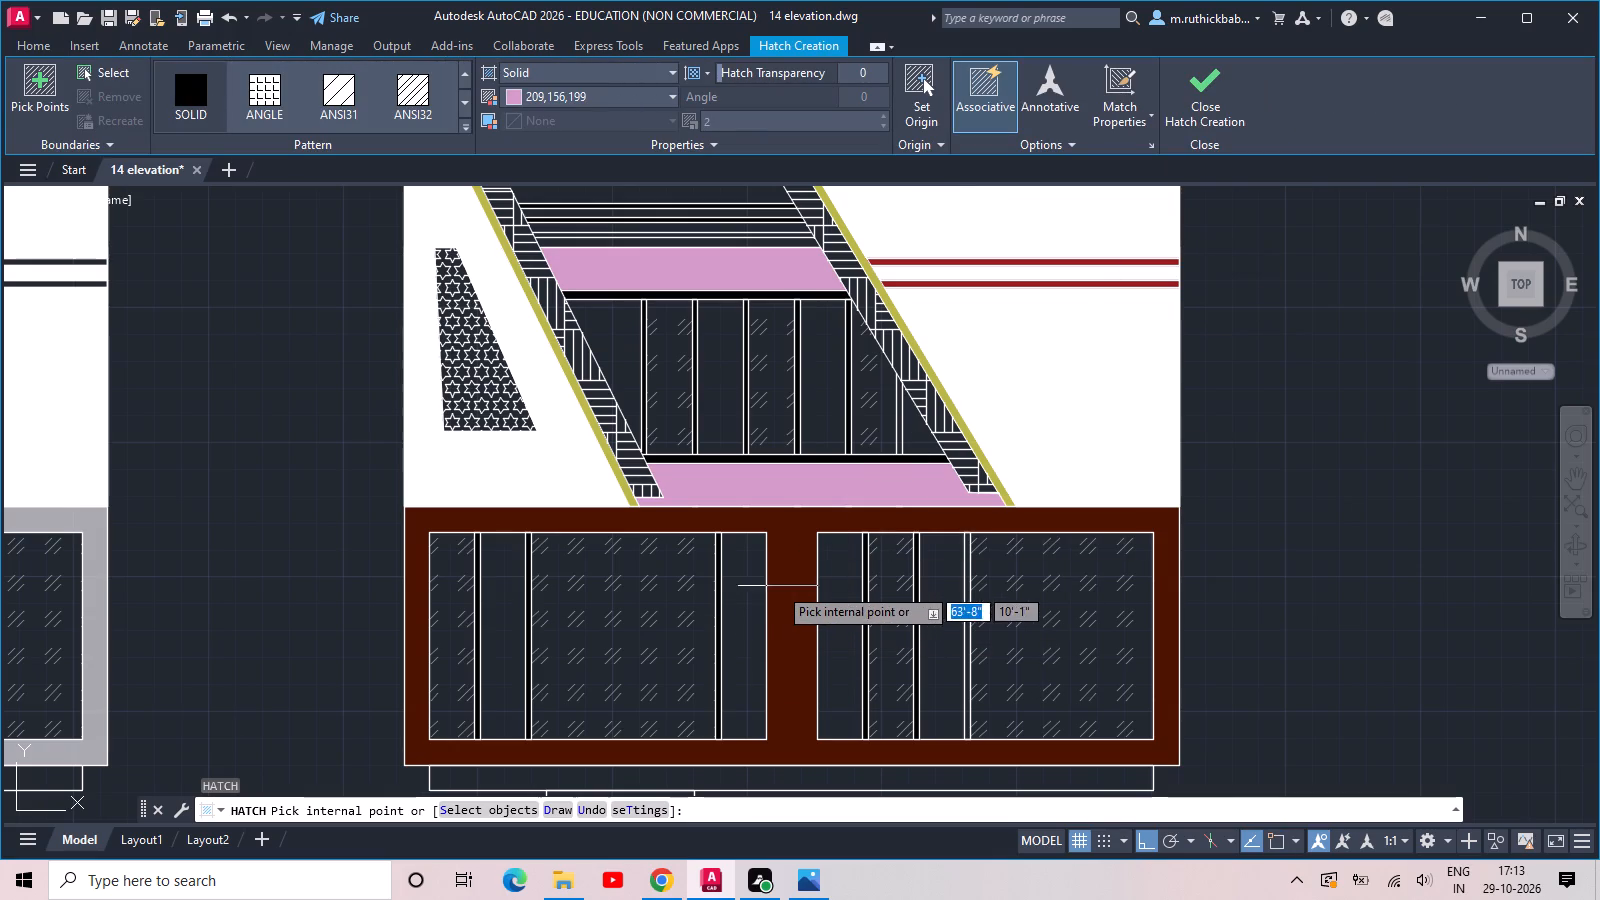
Hatch the duplicate's lower-storey wall around both windows with SOLID in light blue true colour 150,190,217 and finish the hatch.
{"action": "left_click", "coordinate": [800, 571]}
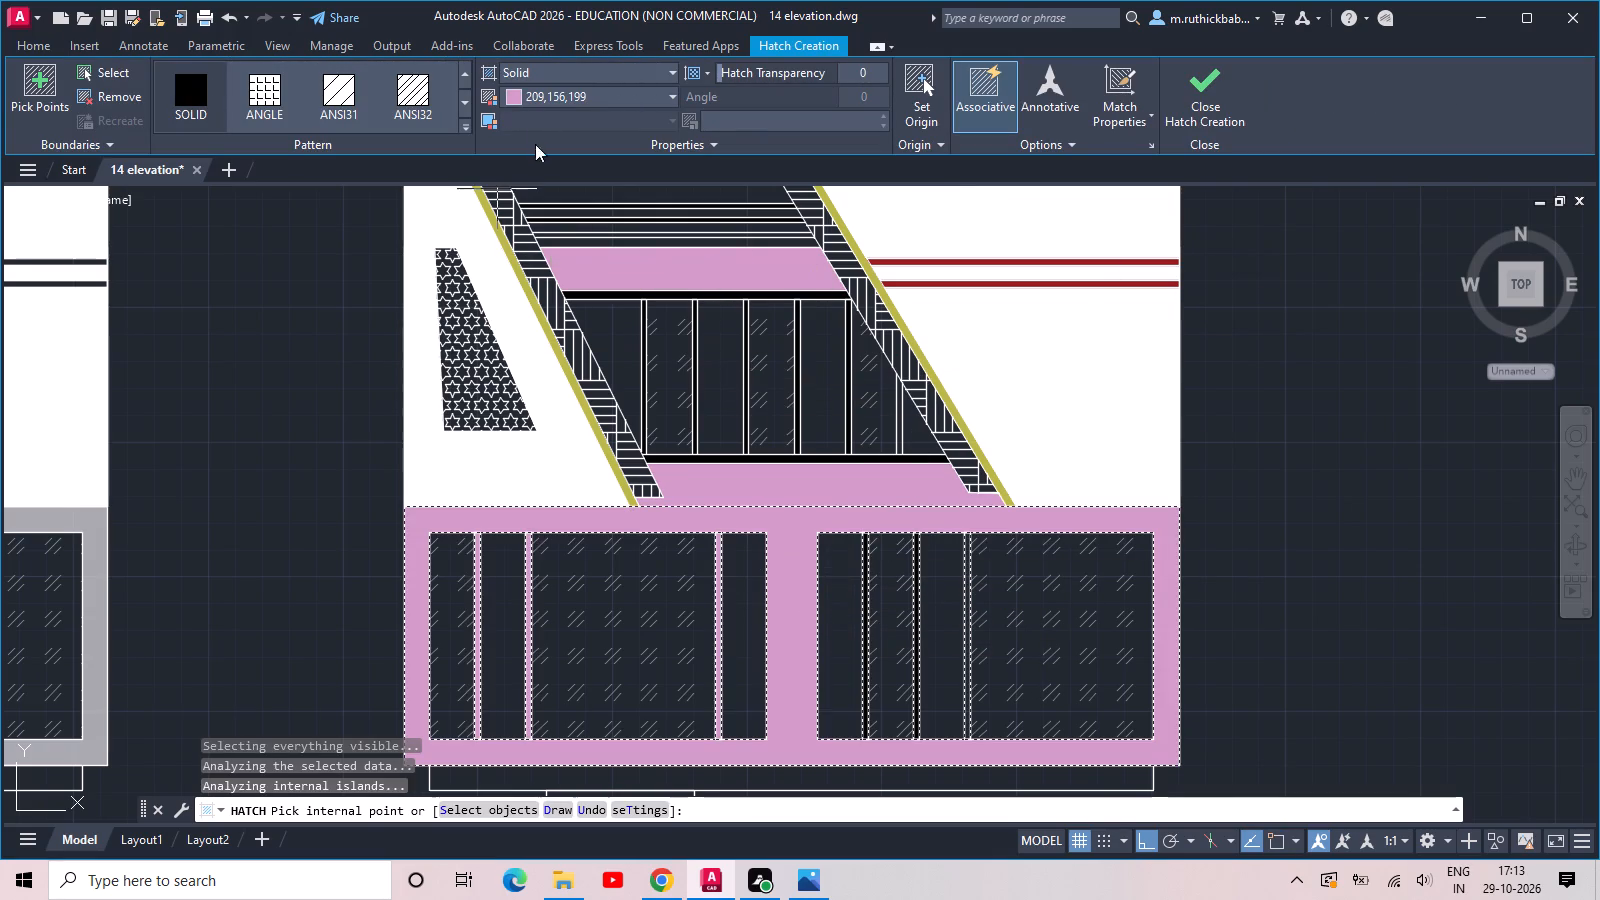
{"action": "left_click", "coordinate": [545, 91]}
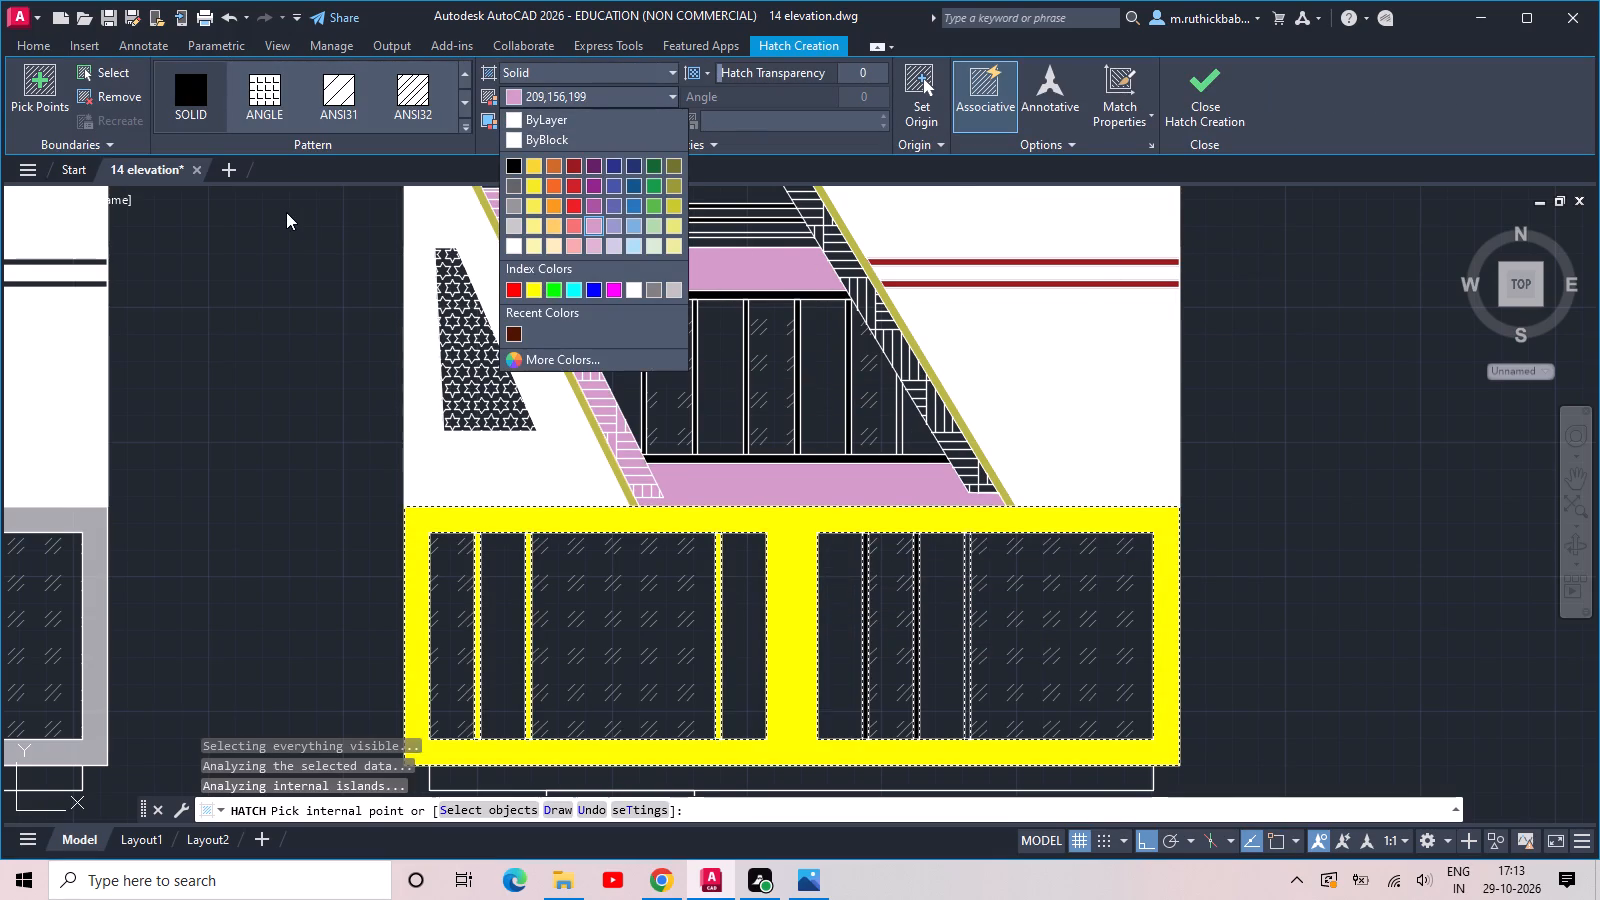
{"action": "key", "text": "Escape"}
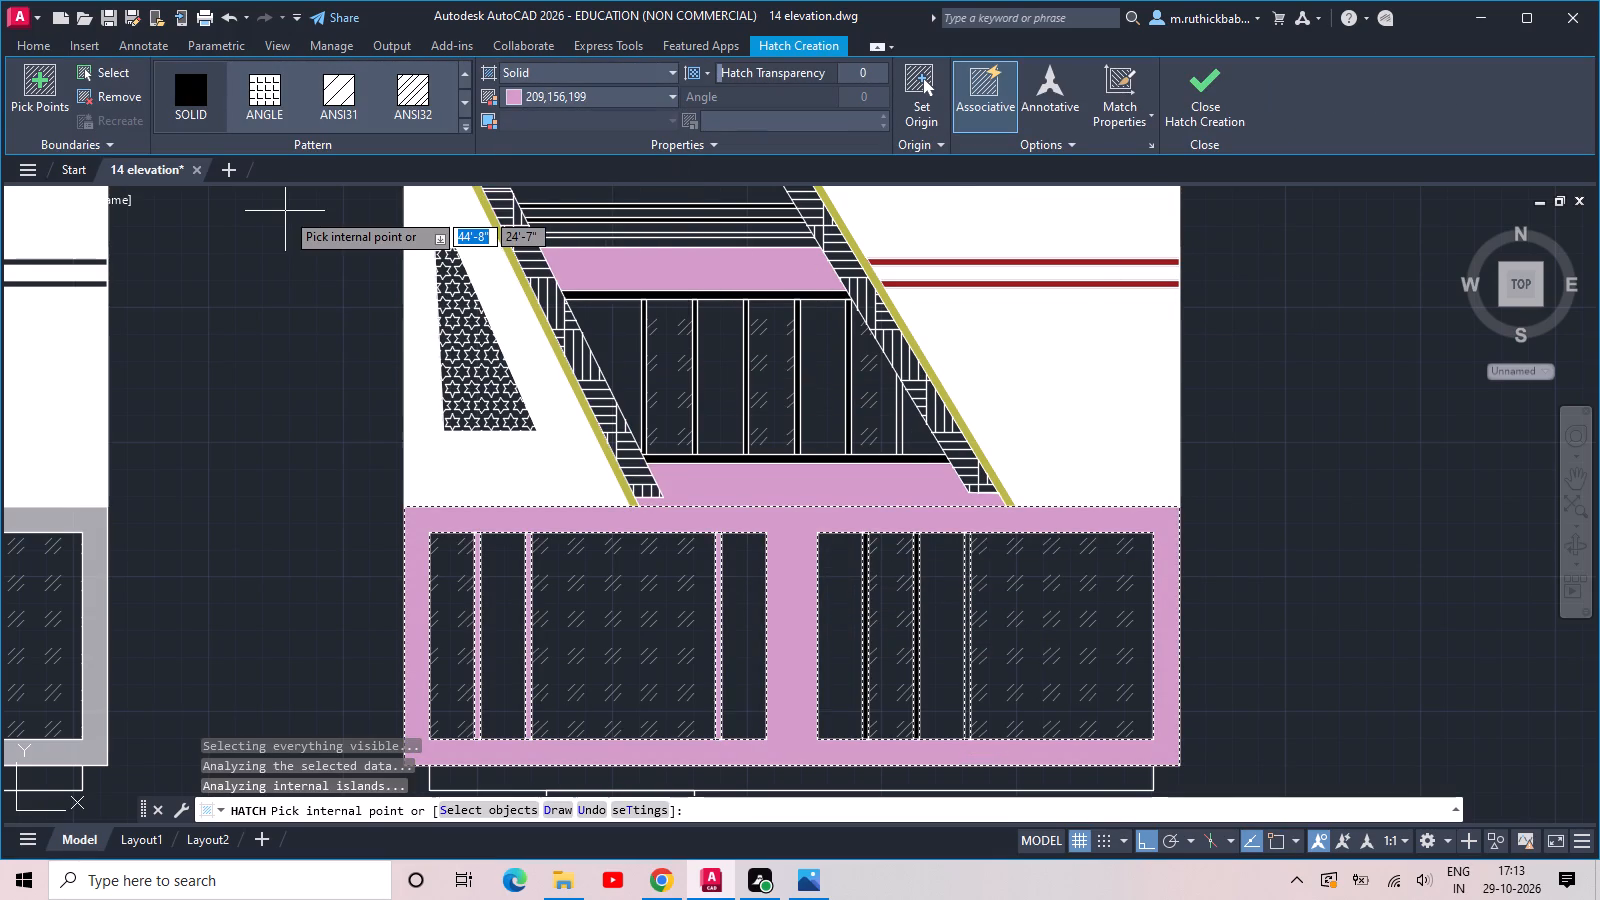
{"action": "left_click", "coordinate": [610, 88]}
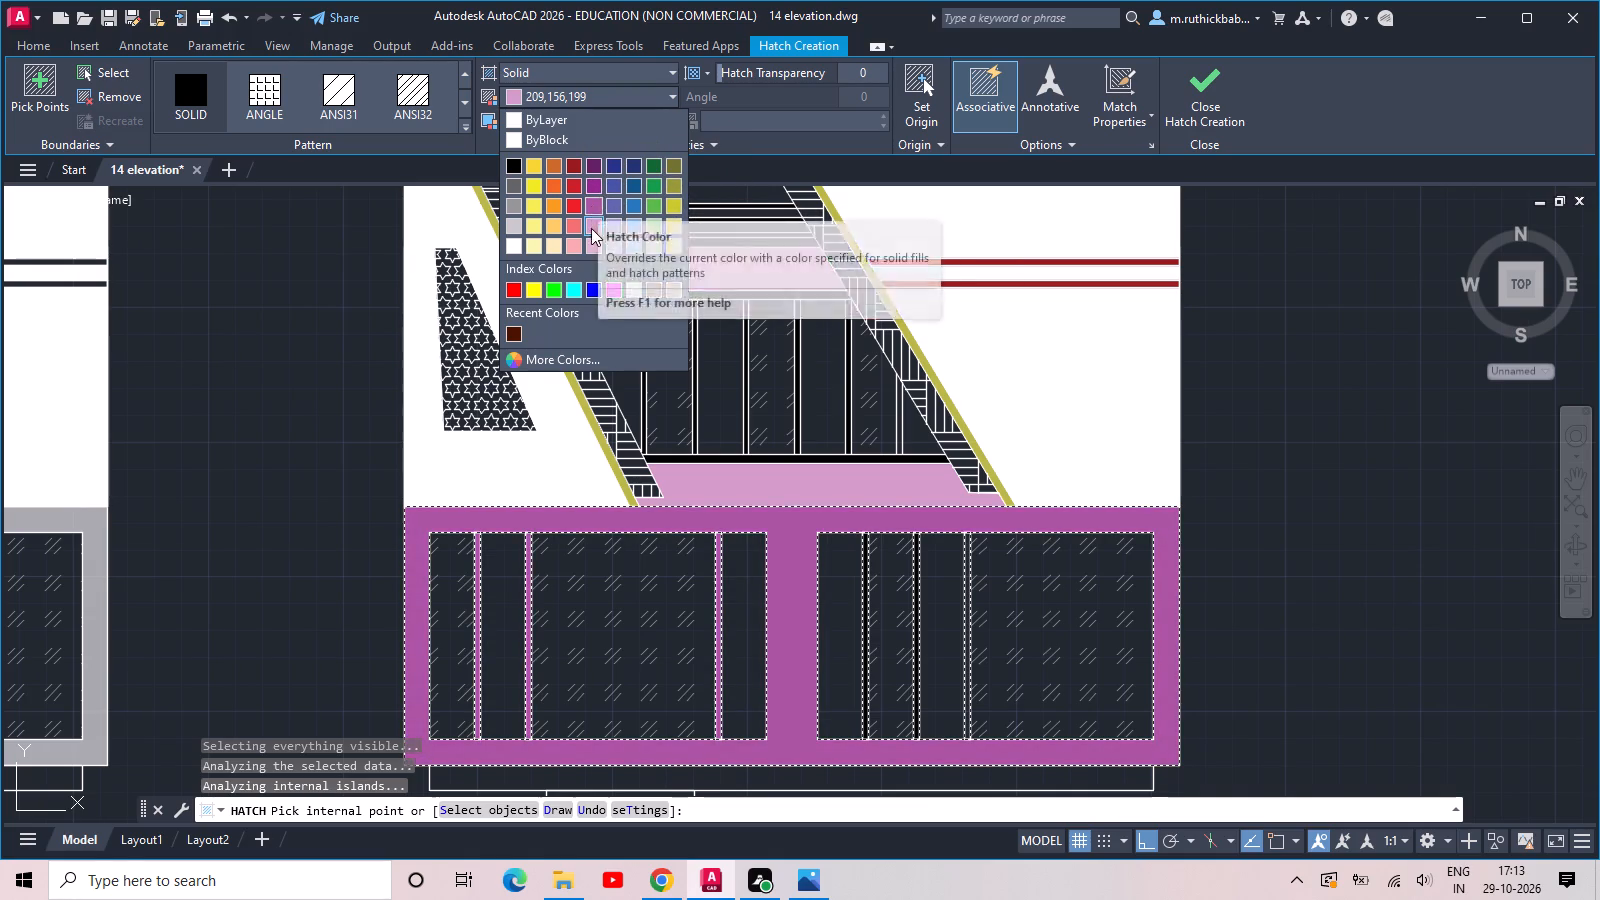
{"action": "left_click", "coordinate": [511, 363]}
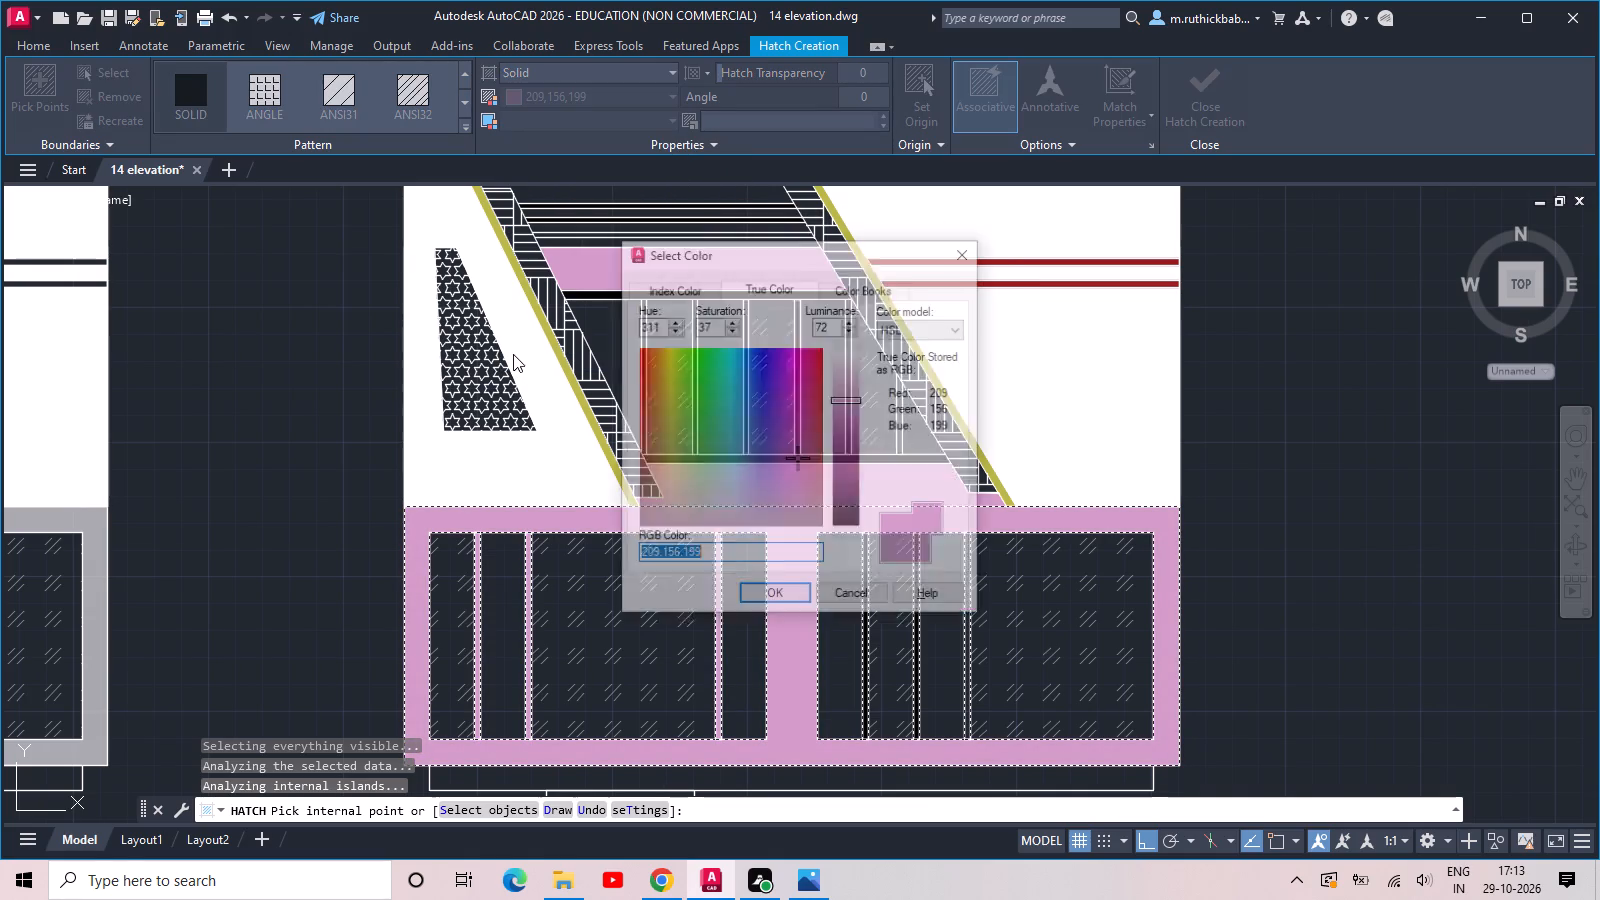
{"action": "left_click_drag", "start_coordinate": [779, 382], "coordinate": [792, 372]}
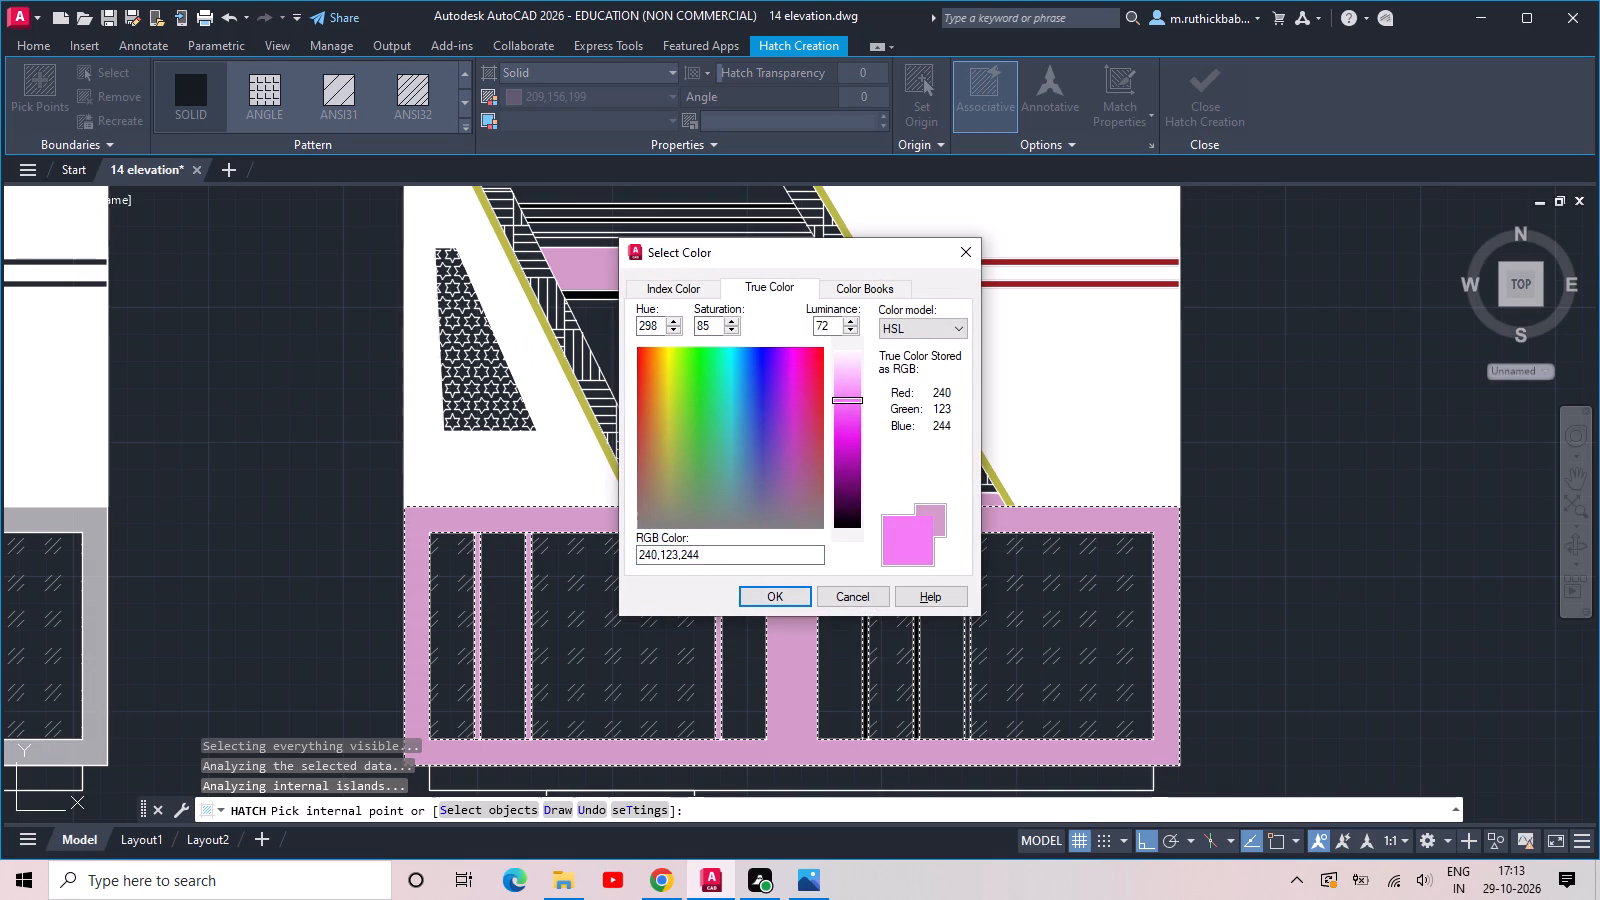
{"action": "left_click_drag", "start_coordinate": [792, 372], "coordinate": [709, 433]}
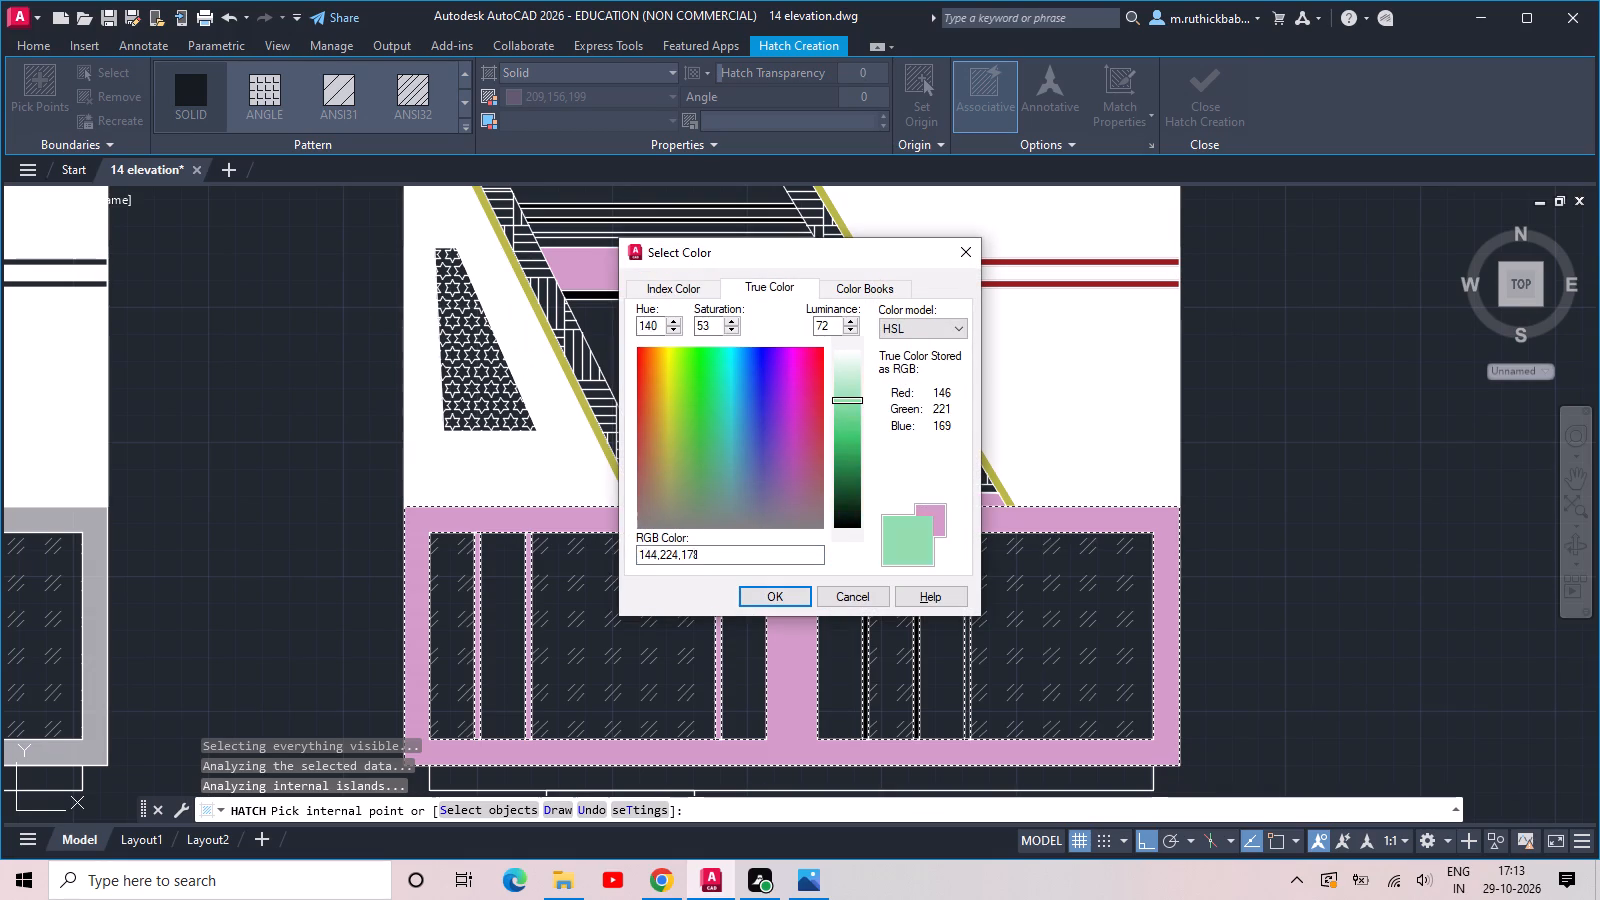
{"action": "left_click_drag", "start_coordinate": [709, 433], "coordinate": [719, 464]}
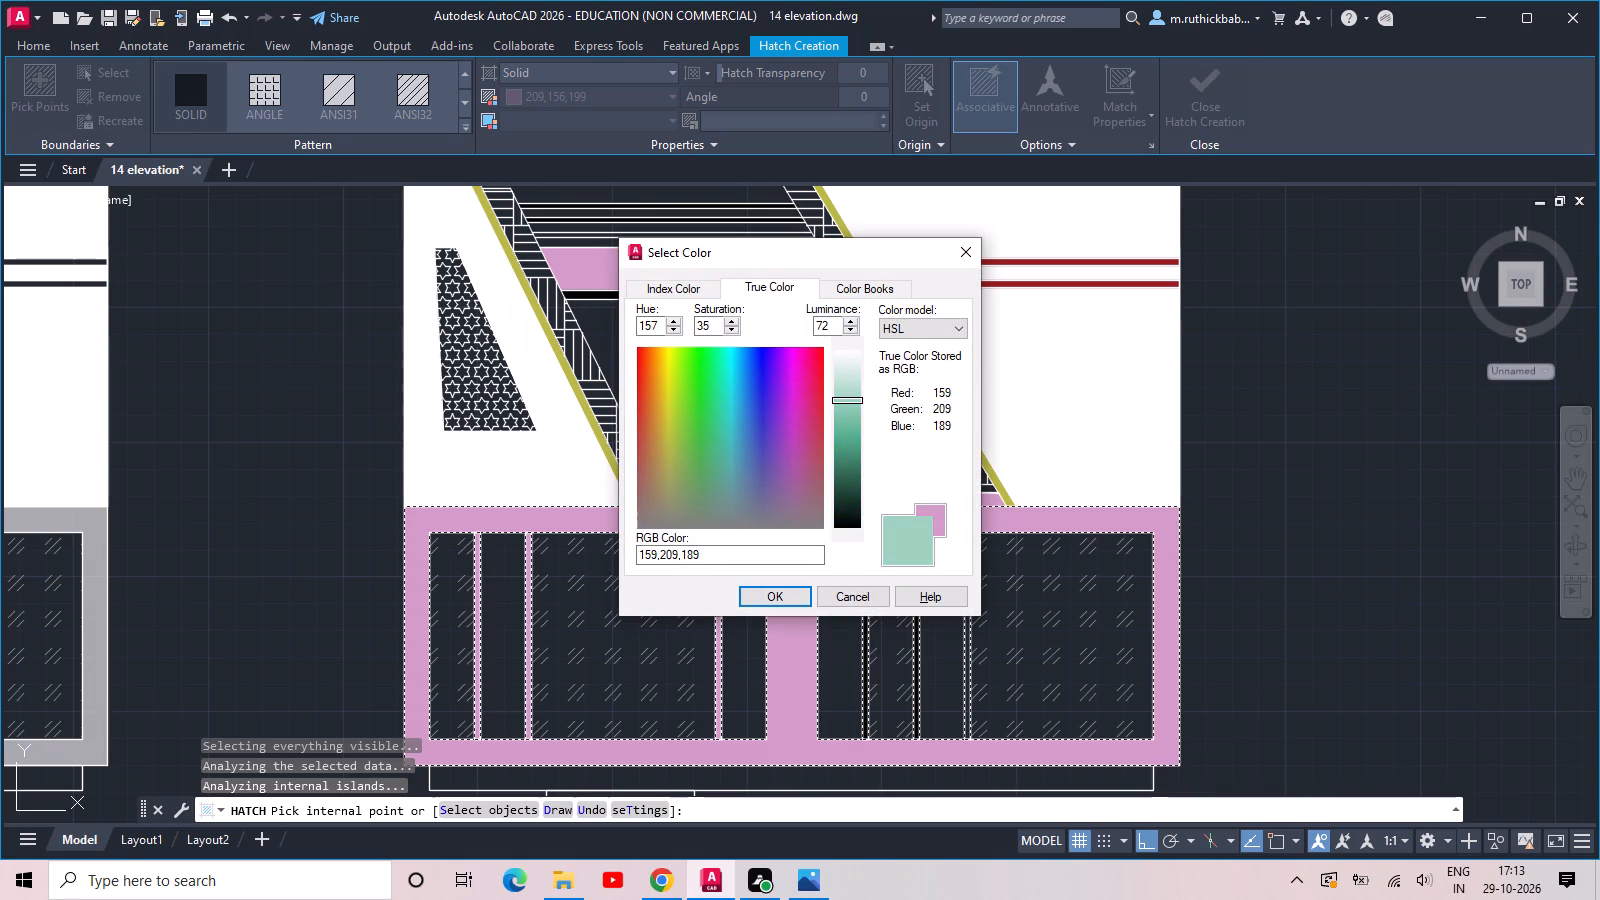
{"action": "left_click_drag", "start_coordinate": [719, 464], "coordinate": [722, 430]}
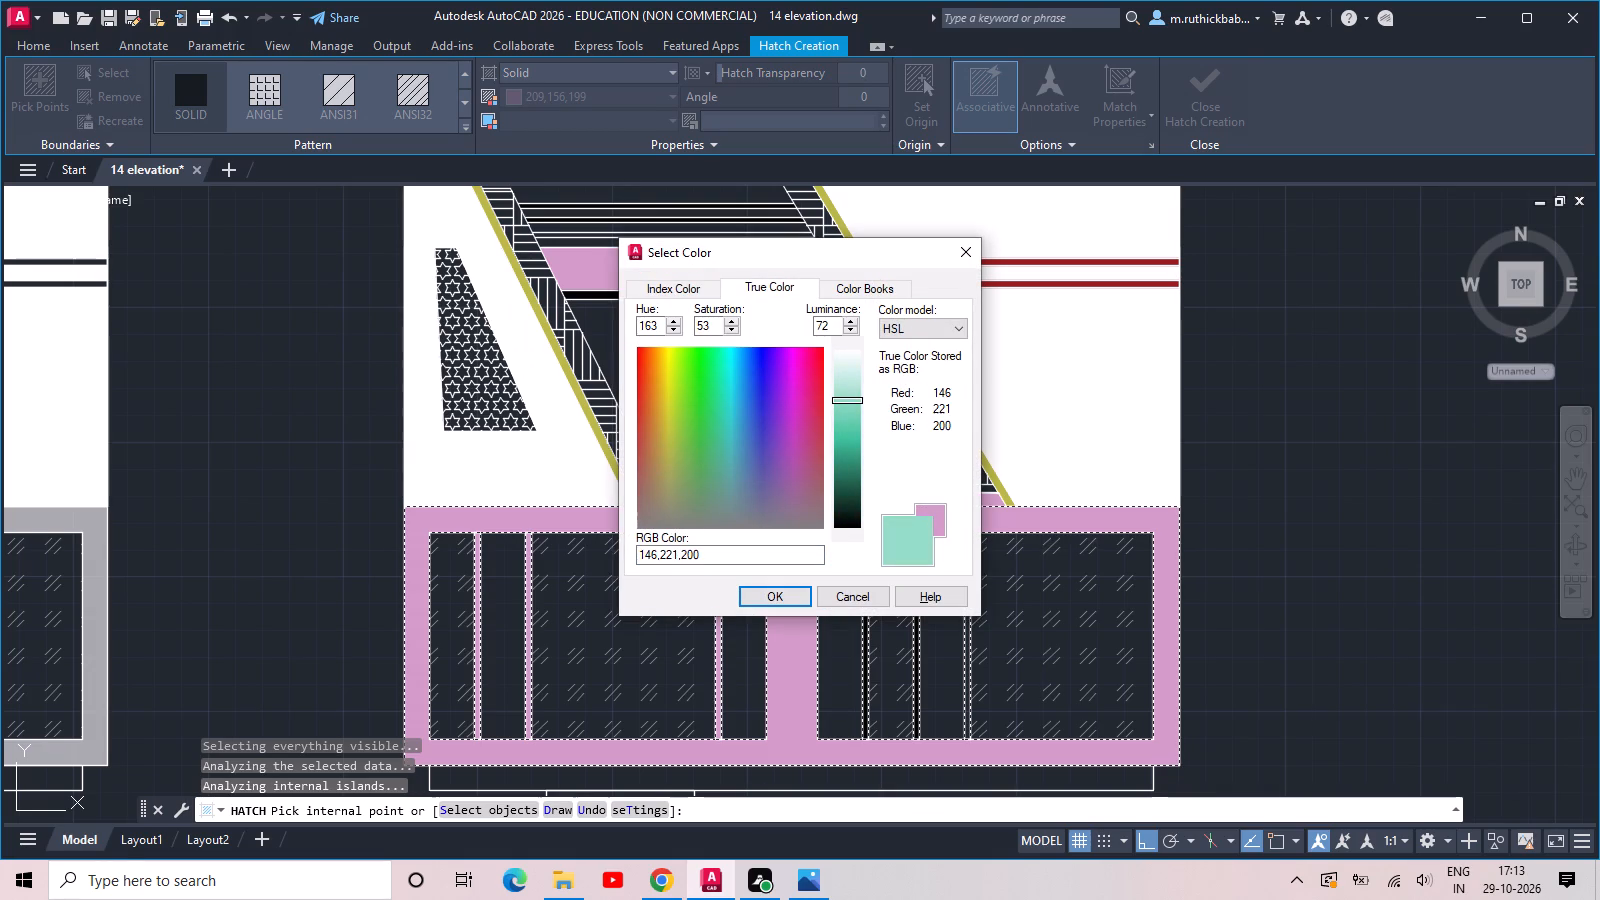
{"action": "left_click_drag", "start_coordinate": [722, 430], "coordinate": [743, 441]}
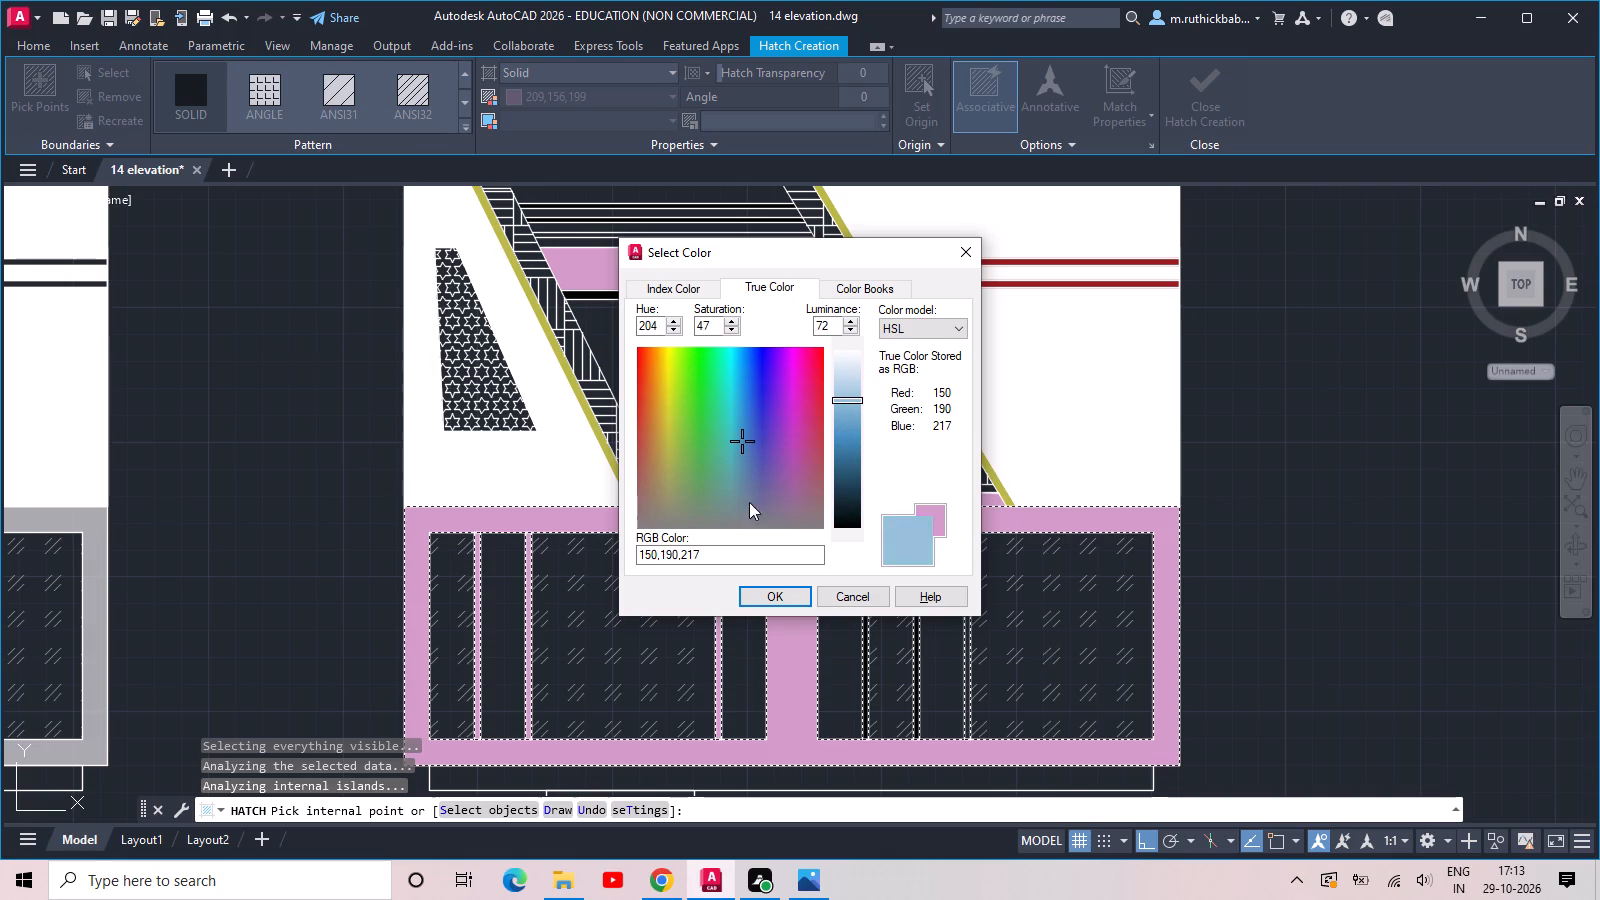
{"action": "left_click", "coordinate": [763, 597]}
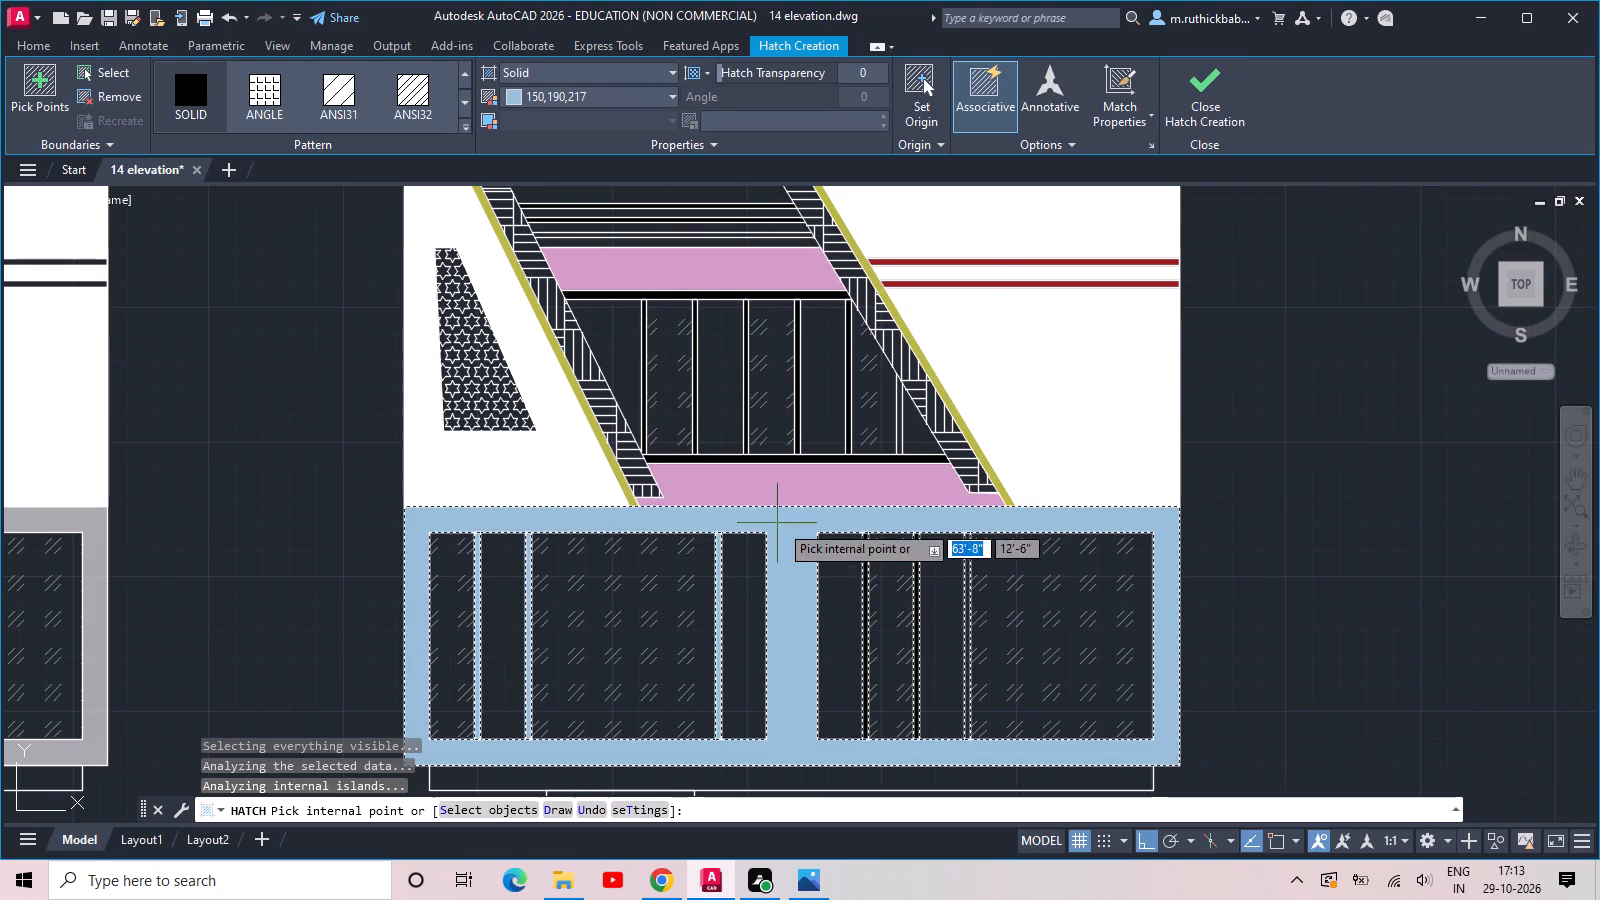
{"action": "scroll", "coordinate": [876, 454], "scroll_direction": "down", "scroll_amount": 1}
{"action": "middle_click_drag", "start_coordinate": [1173, 383], "coordinate": [1101, 442]}
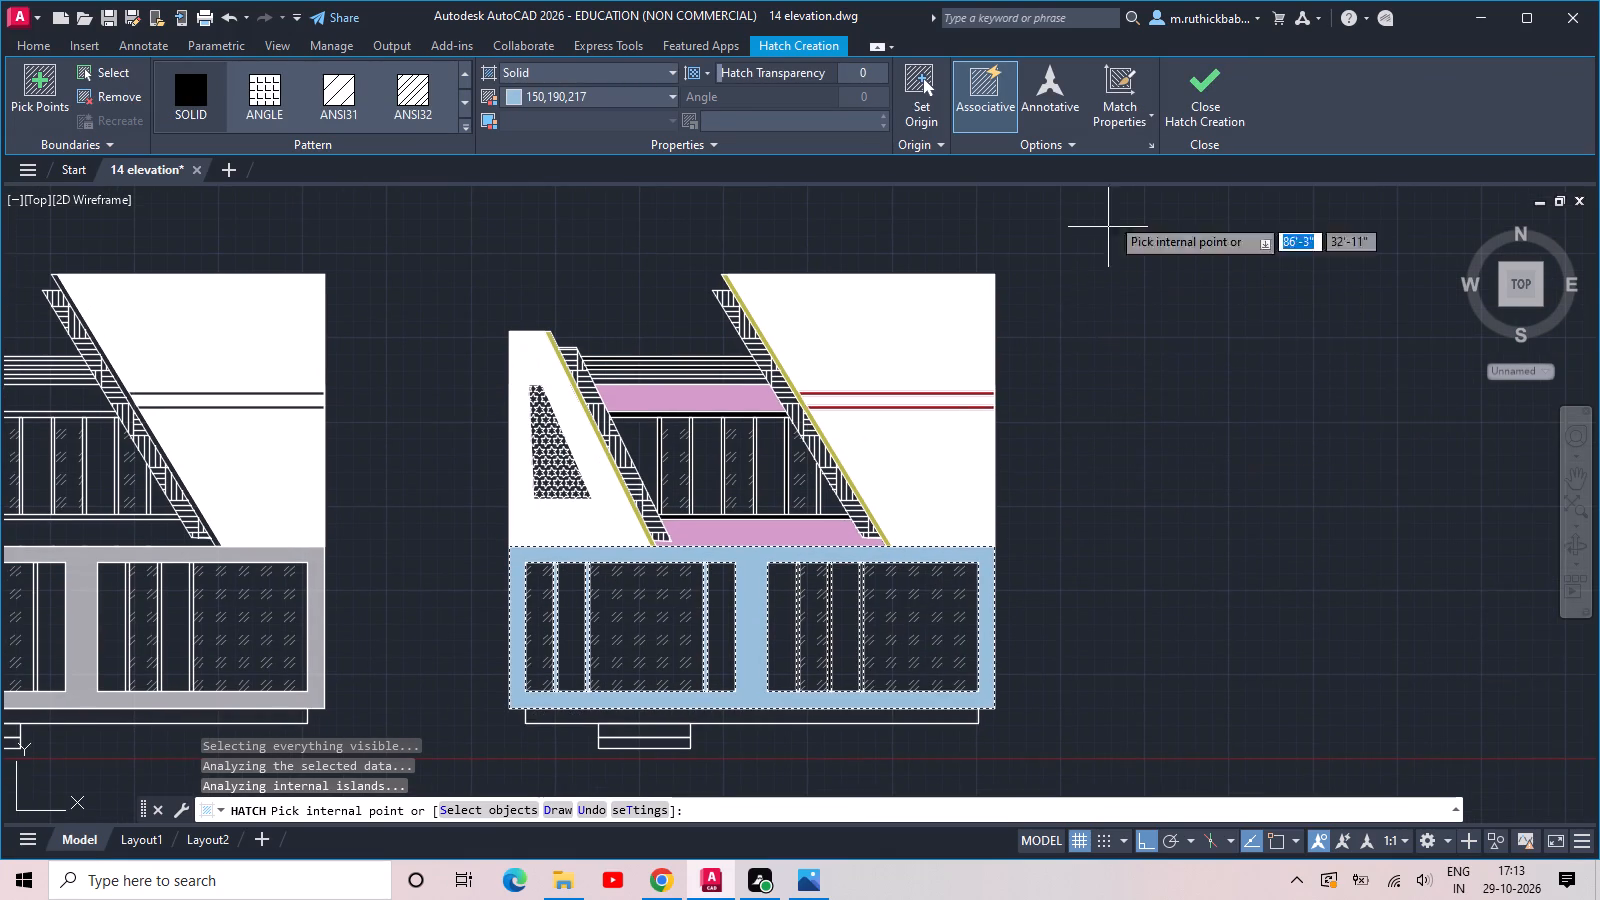
{"action": "left_click", "coordinate": [1200, 94]}
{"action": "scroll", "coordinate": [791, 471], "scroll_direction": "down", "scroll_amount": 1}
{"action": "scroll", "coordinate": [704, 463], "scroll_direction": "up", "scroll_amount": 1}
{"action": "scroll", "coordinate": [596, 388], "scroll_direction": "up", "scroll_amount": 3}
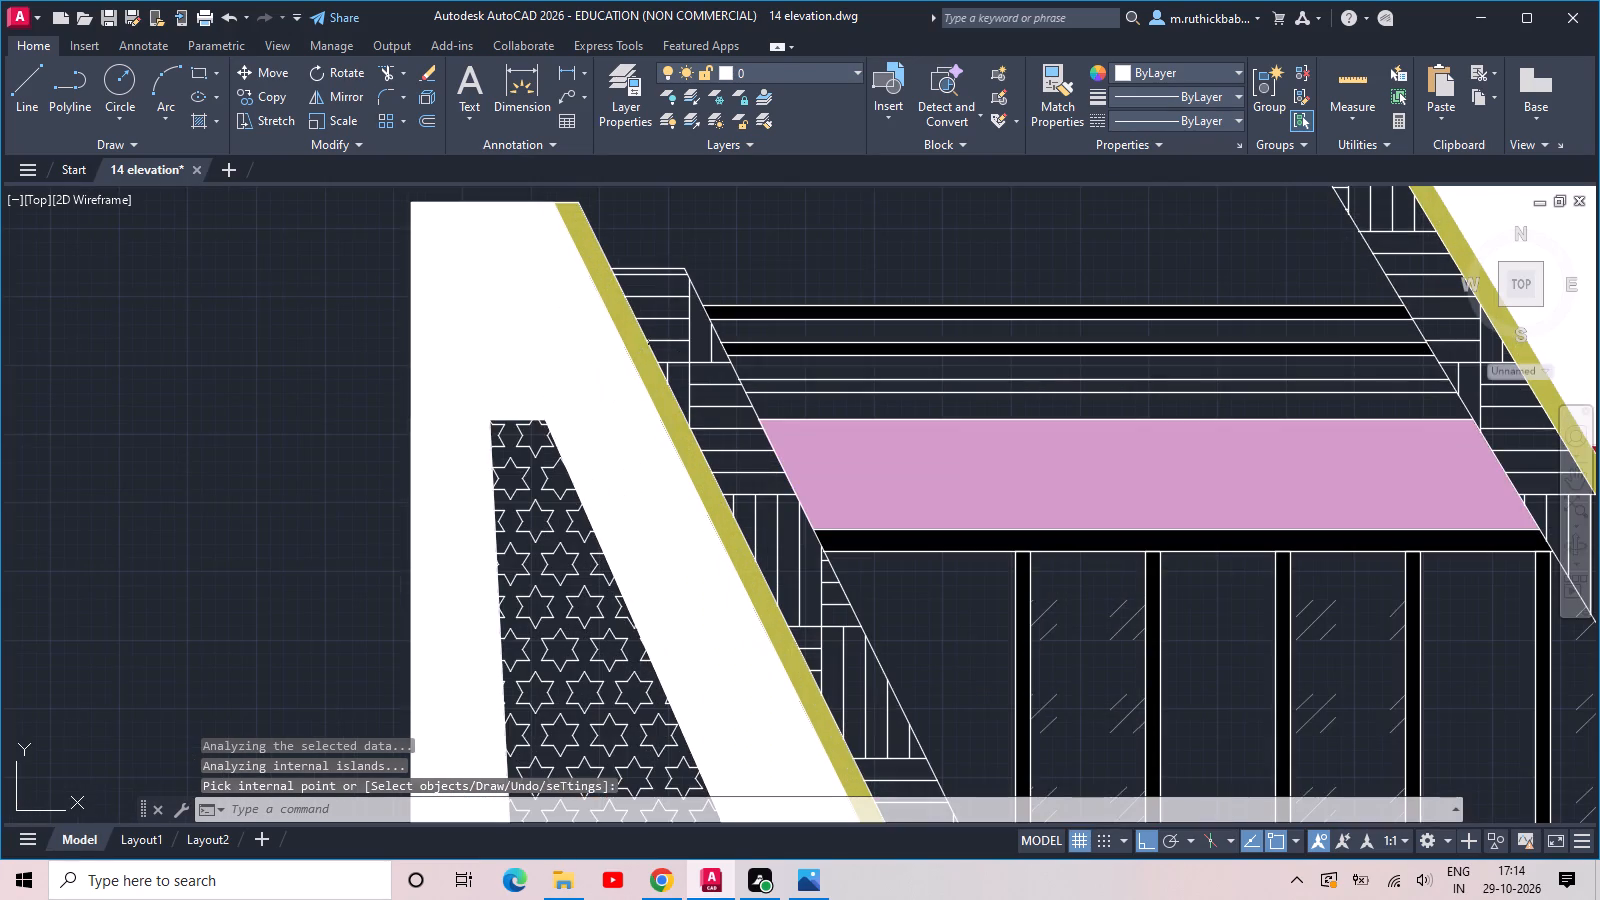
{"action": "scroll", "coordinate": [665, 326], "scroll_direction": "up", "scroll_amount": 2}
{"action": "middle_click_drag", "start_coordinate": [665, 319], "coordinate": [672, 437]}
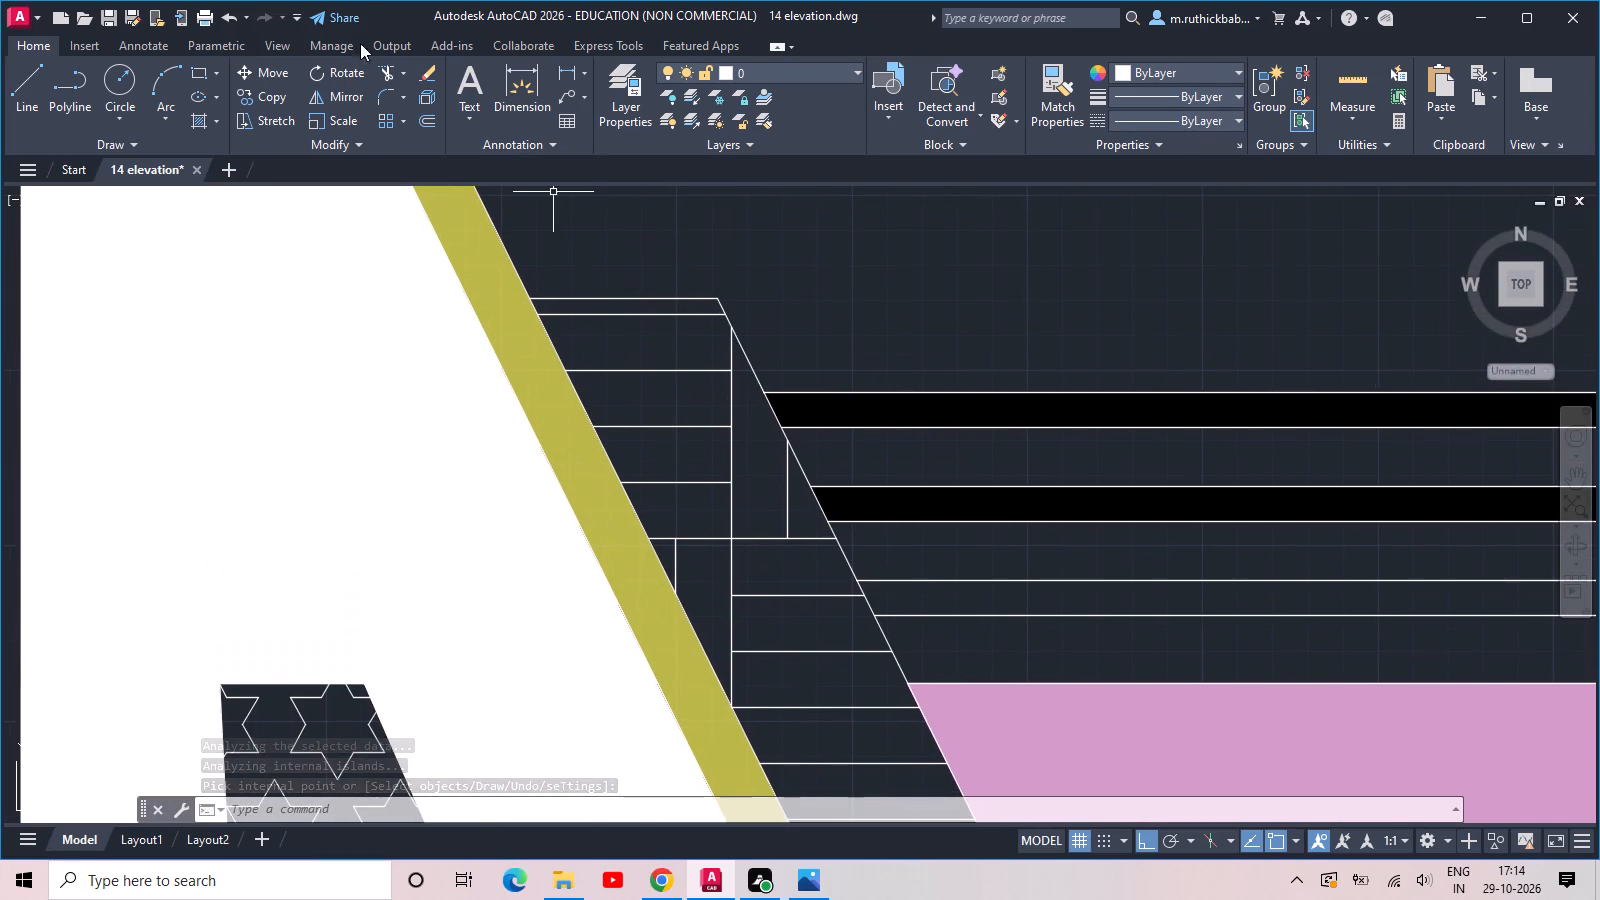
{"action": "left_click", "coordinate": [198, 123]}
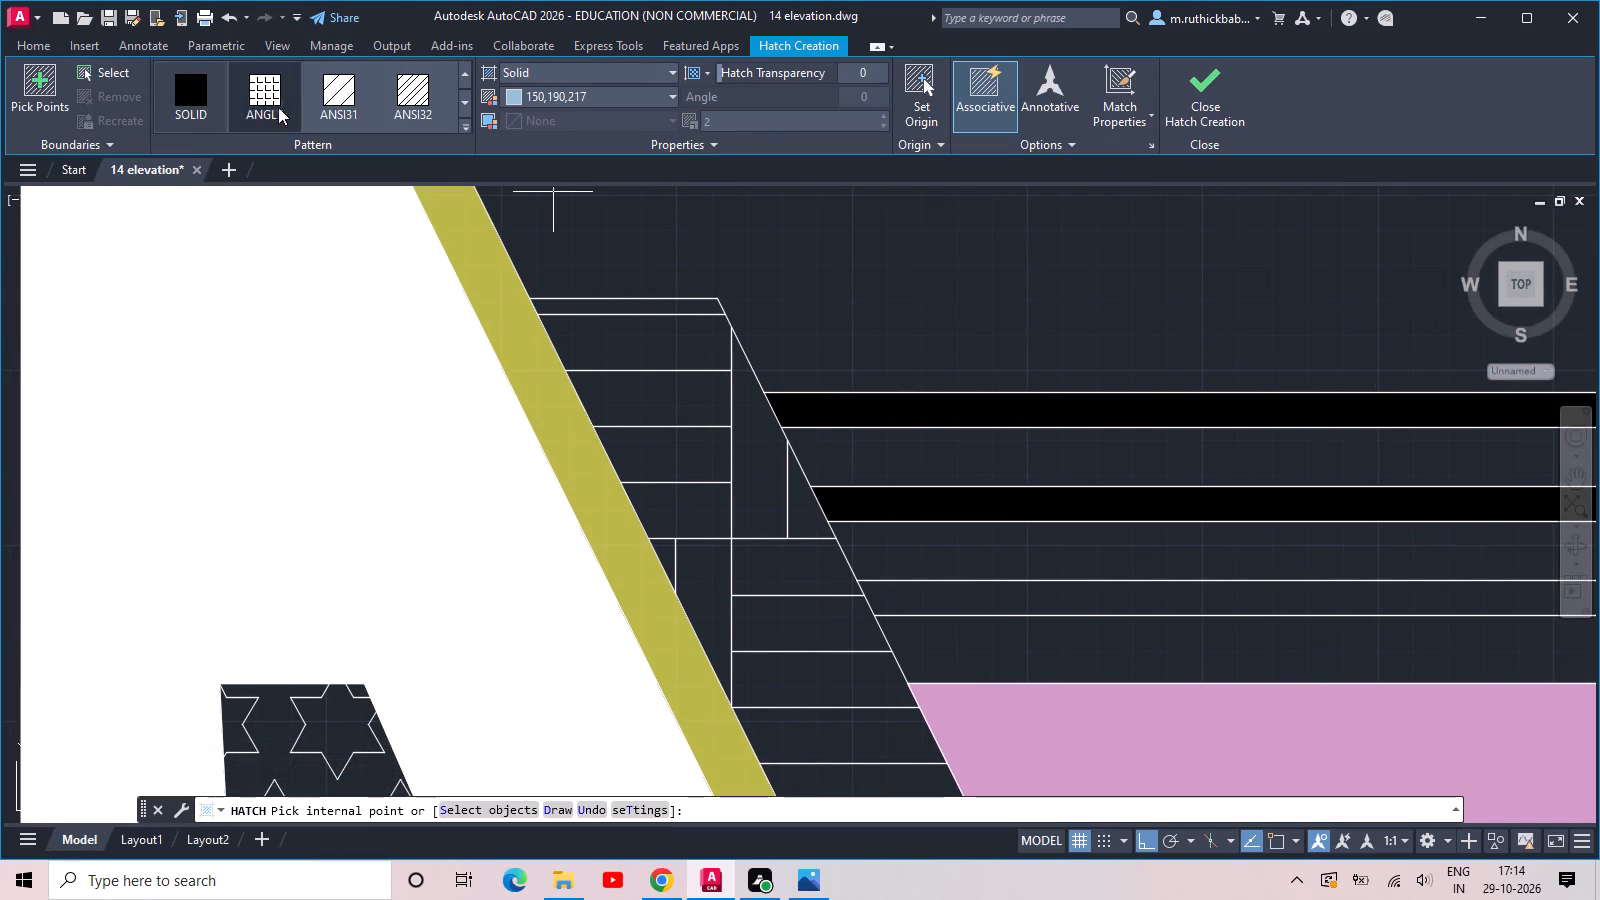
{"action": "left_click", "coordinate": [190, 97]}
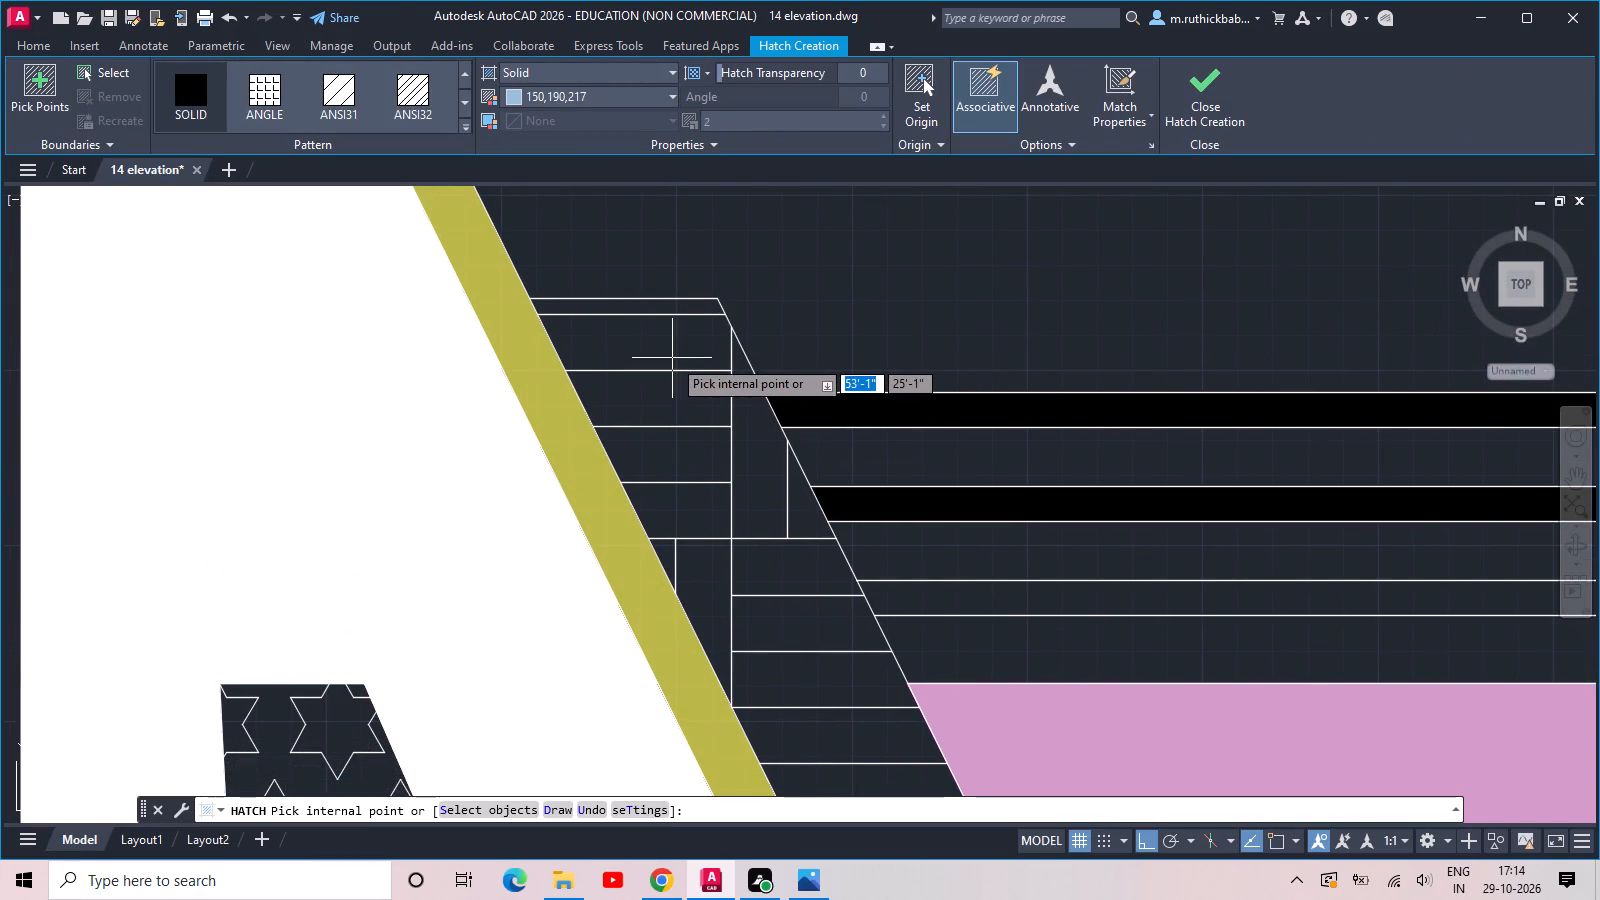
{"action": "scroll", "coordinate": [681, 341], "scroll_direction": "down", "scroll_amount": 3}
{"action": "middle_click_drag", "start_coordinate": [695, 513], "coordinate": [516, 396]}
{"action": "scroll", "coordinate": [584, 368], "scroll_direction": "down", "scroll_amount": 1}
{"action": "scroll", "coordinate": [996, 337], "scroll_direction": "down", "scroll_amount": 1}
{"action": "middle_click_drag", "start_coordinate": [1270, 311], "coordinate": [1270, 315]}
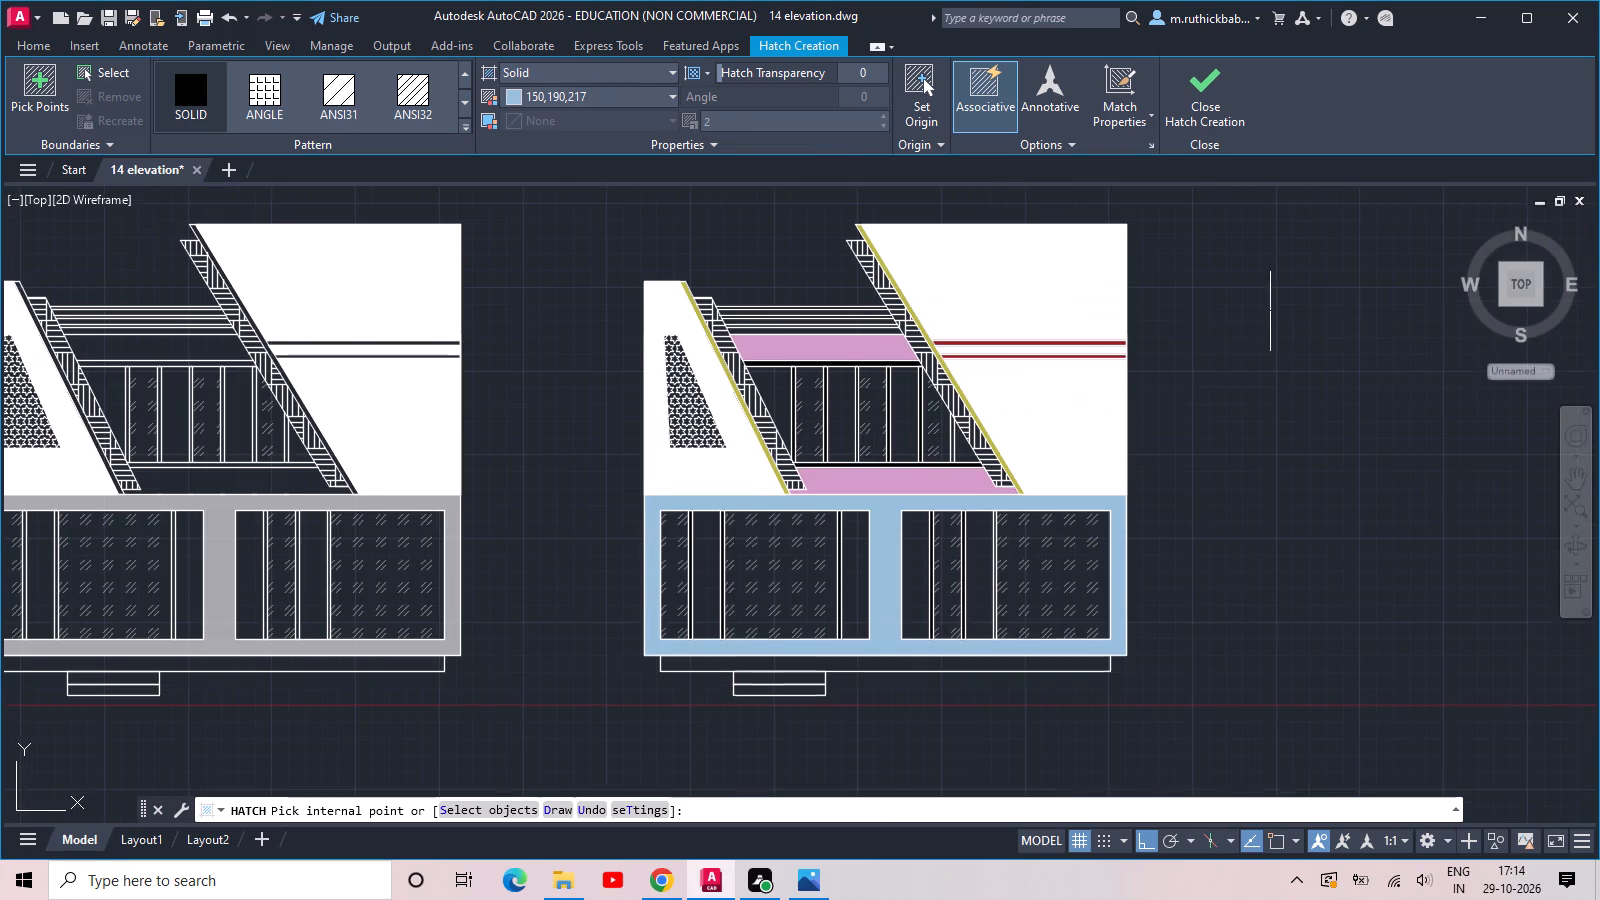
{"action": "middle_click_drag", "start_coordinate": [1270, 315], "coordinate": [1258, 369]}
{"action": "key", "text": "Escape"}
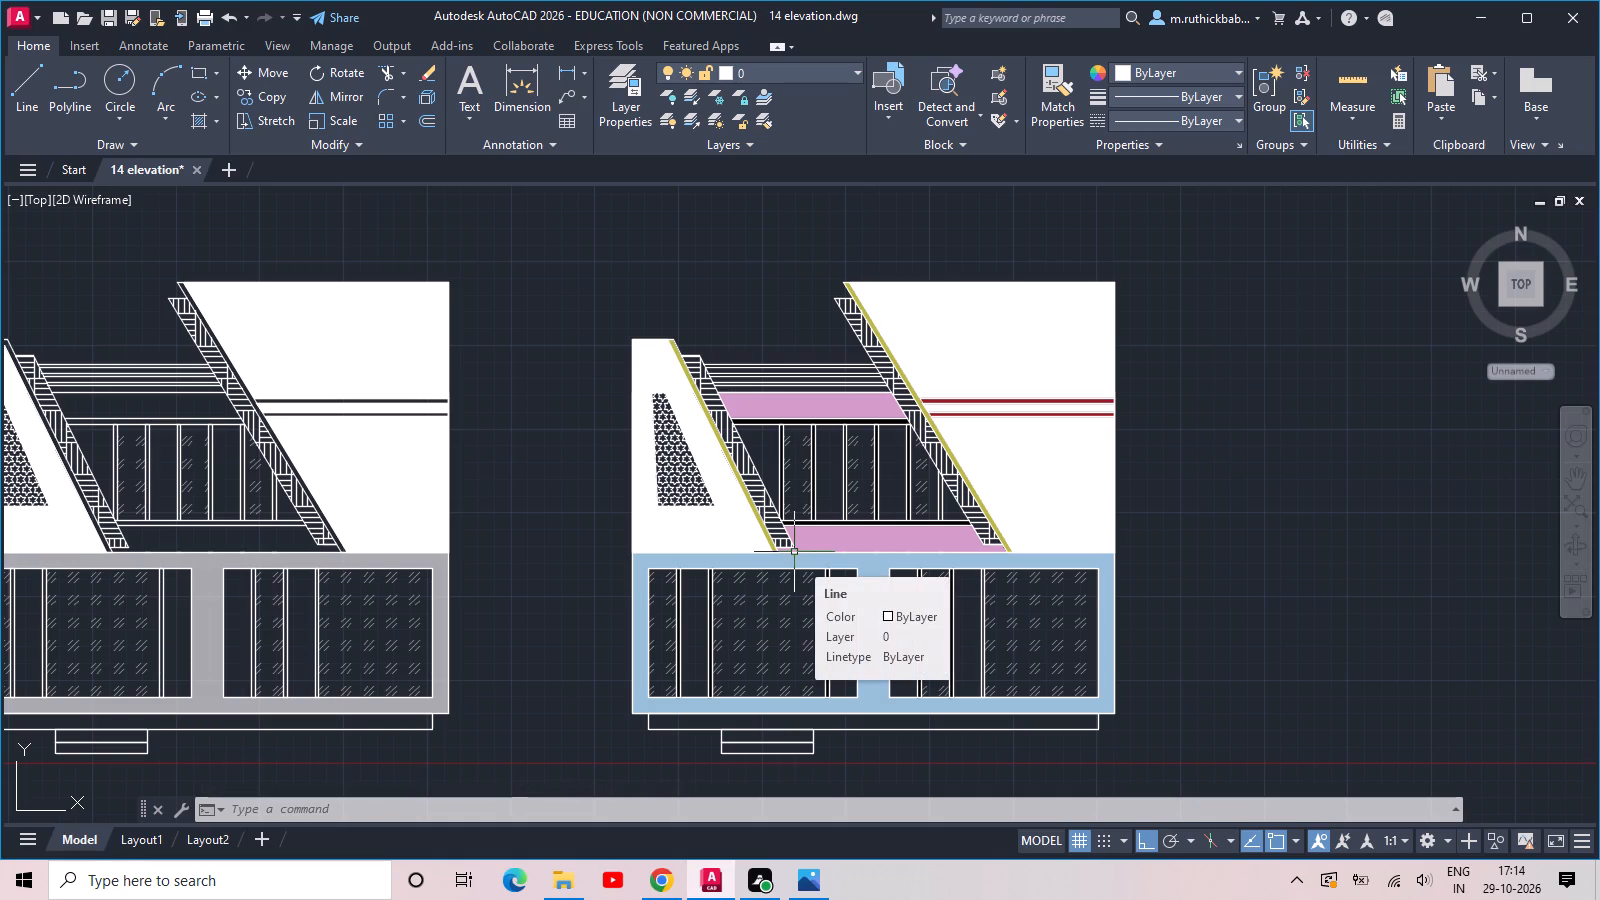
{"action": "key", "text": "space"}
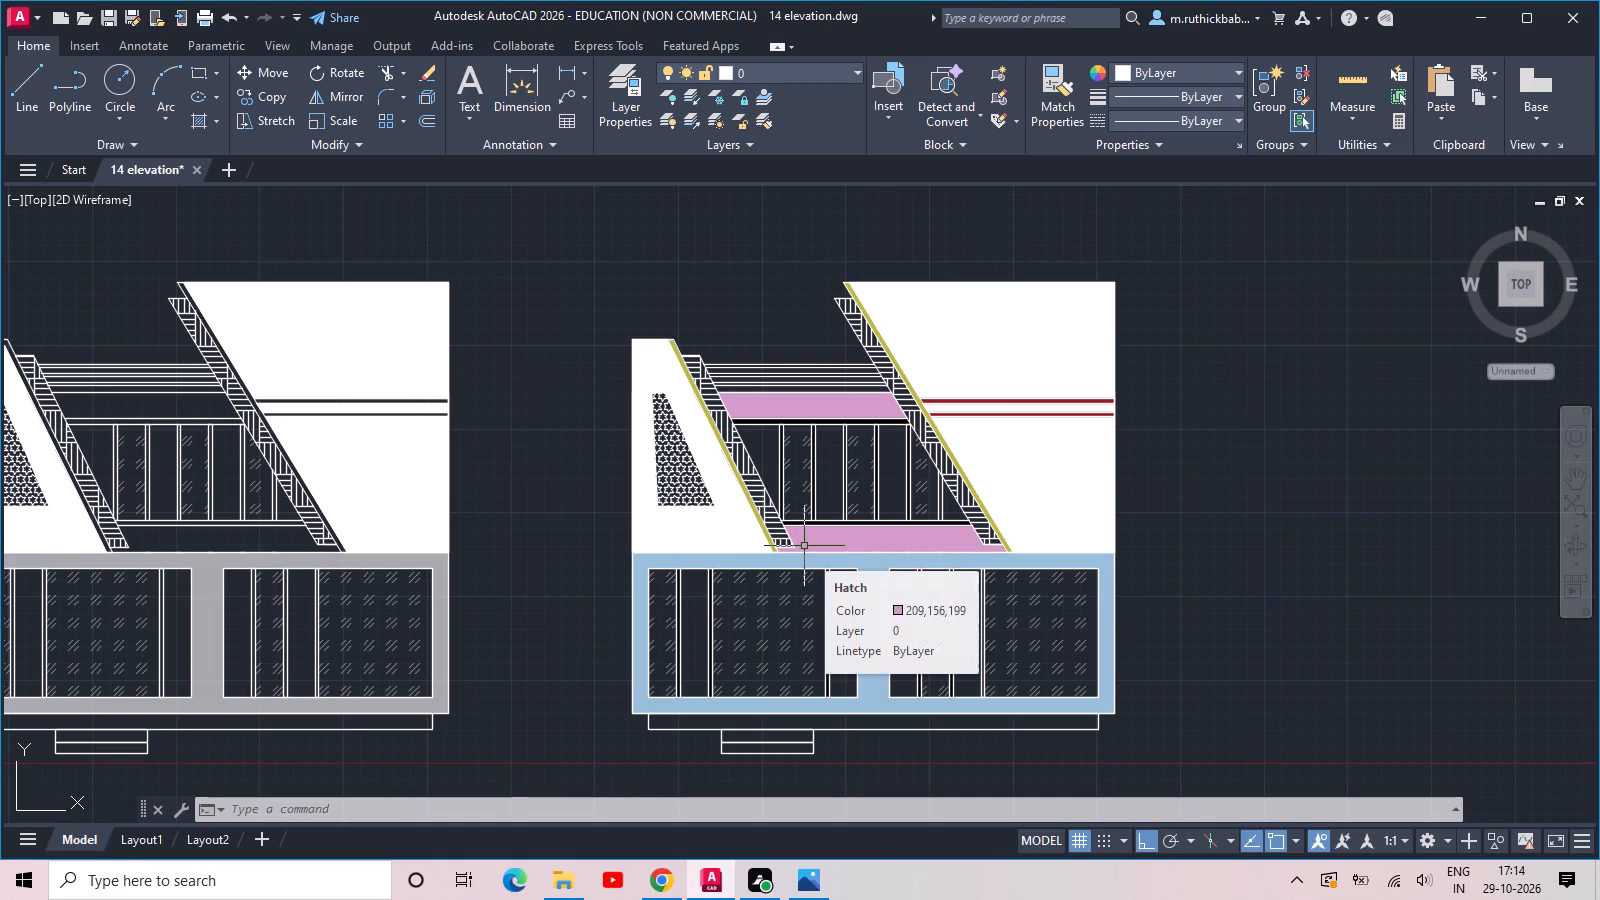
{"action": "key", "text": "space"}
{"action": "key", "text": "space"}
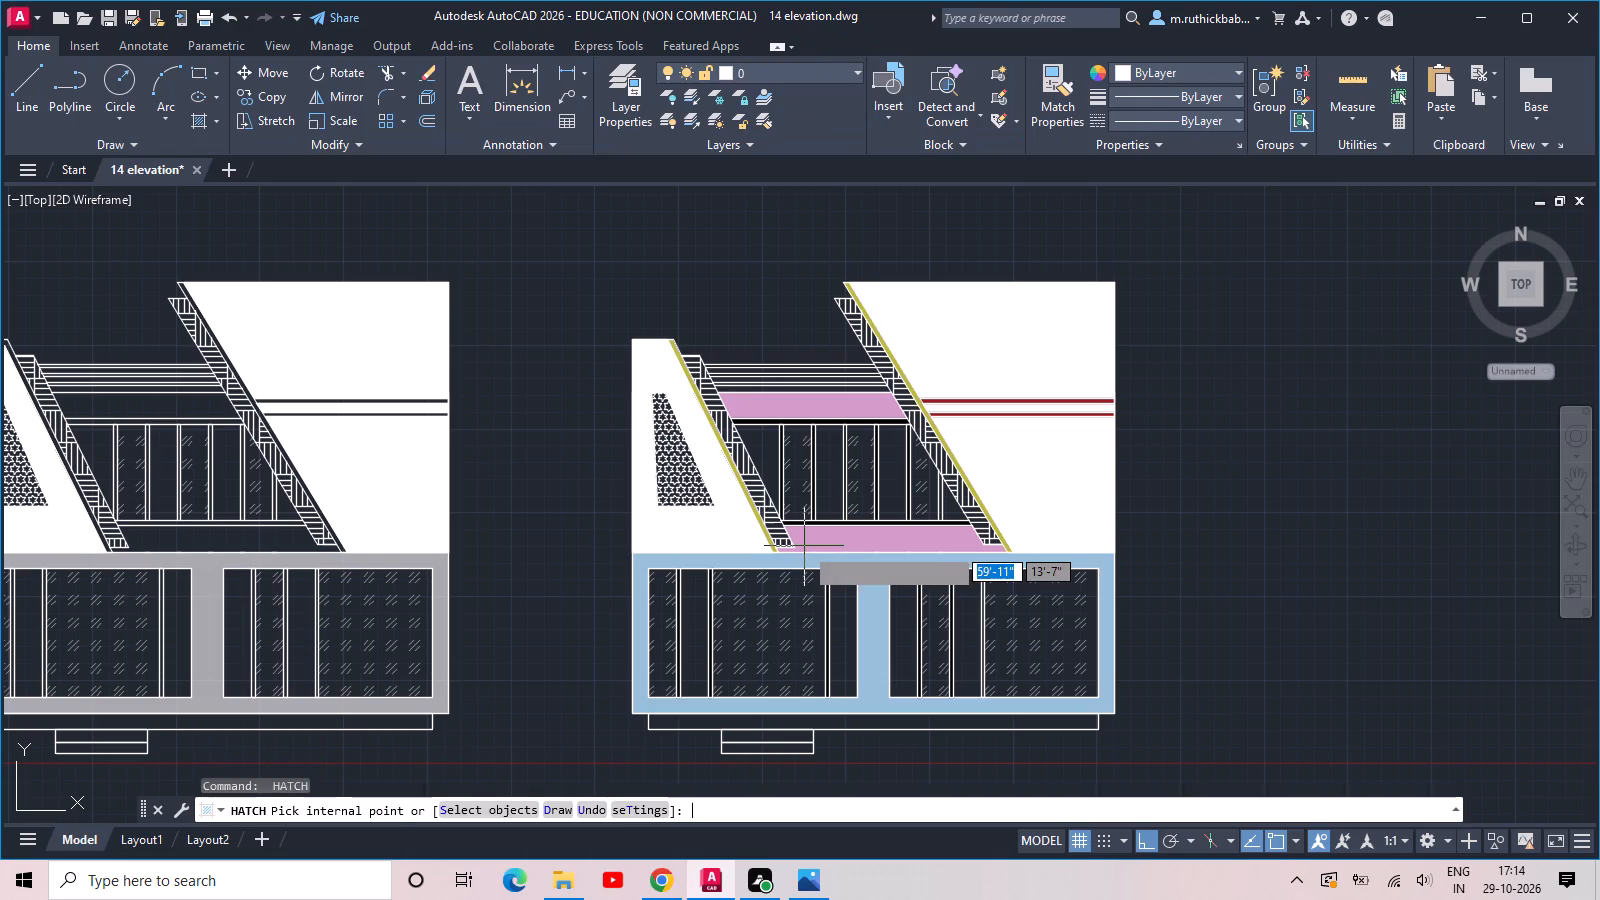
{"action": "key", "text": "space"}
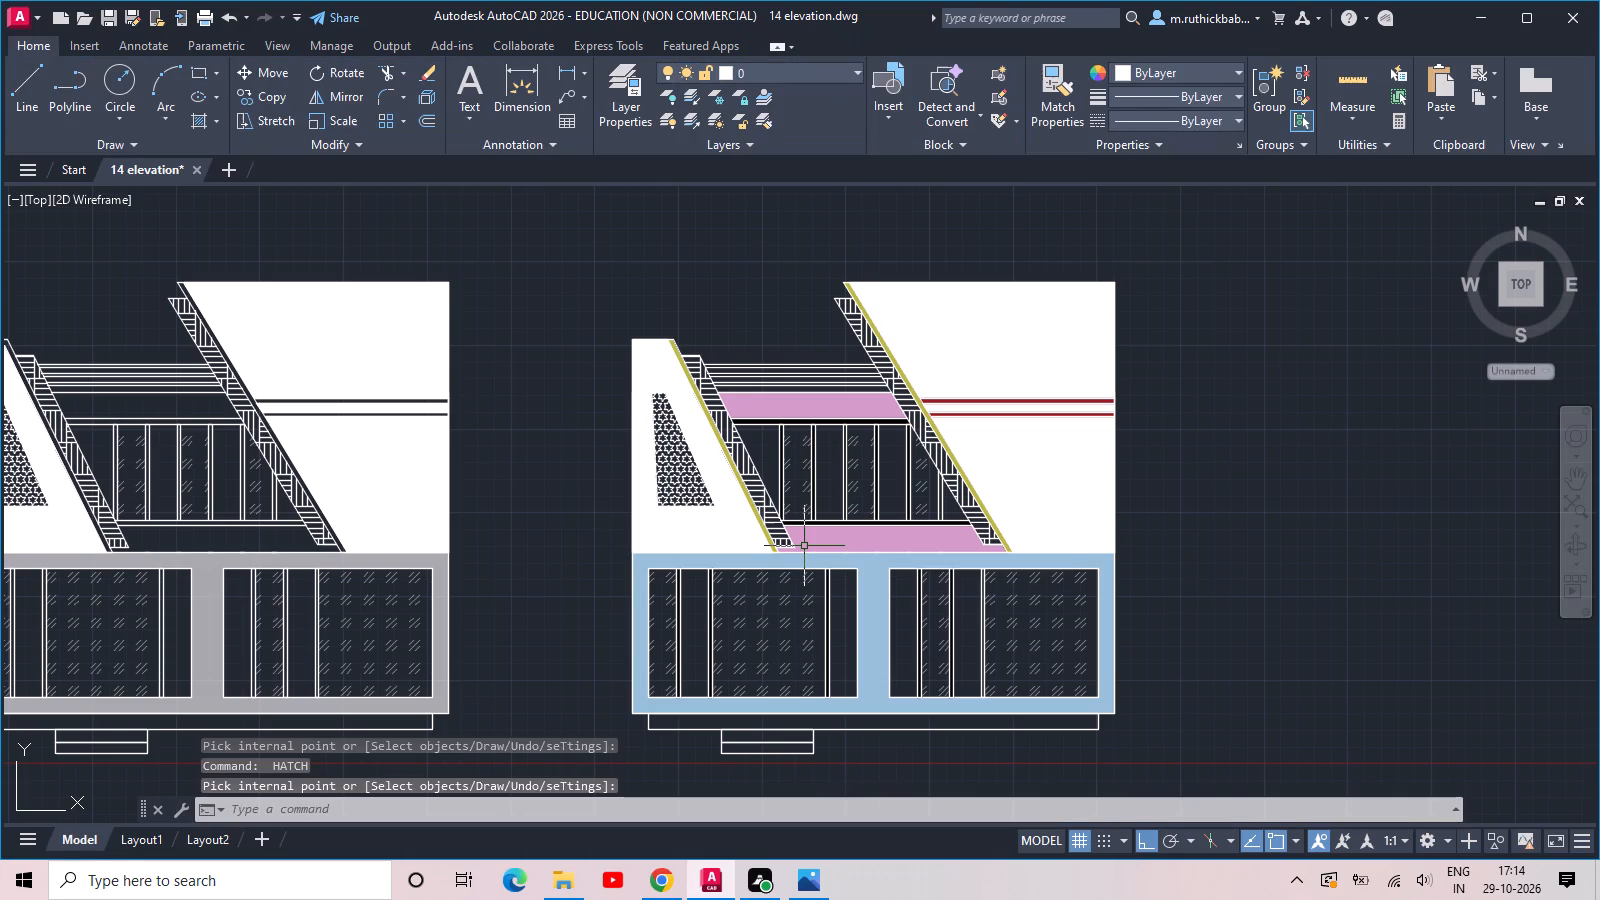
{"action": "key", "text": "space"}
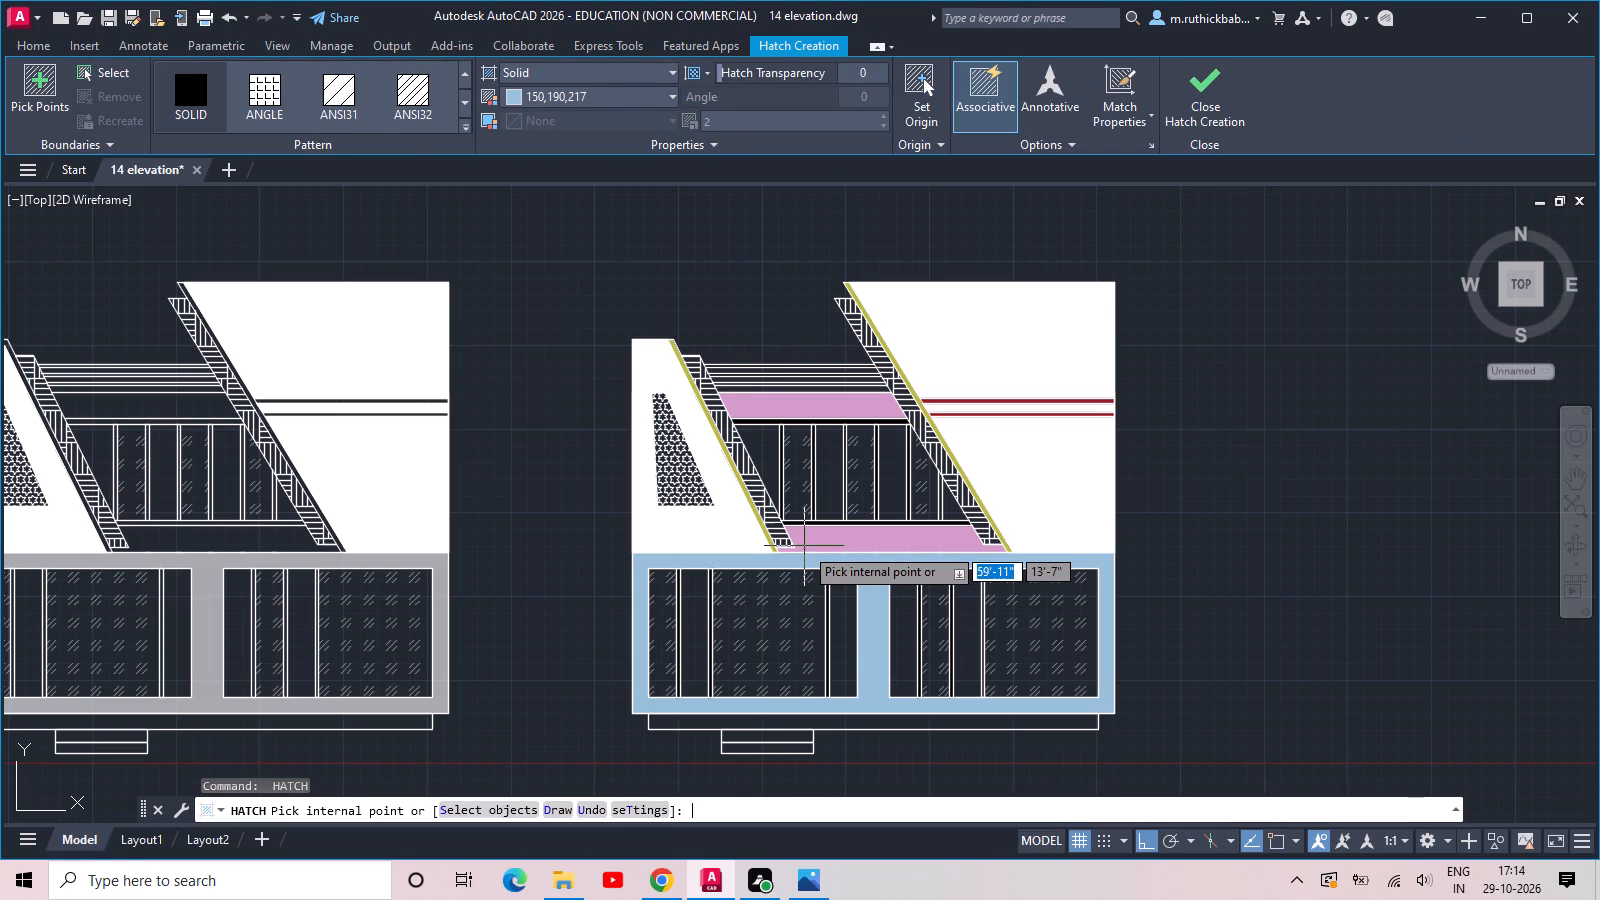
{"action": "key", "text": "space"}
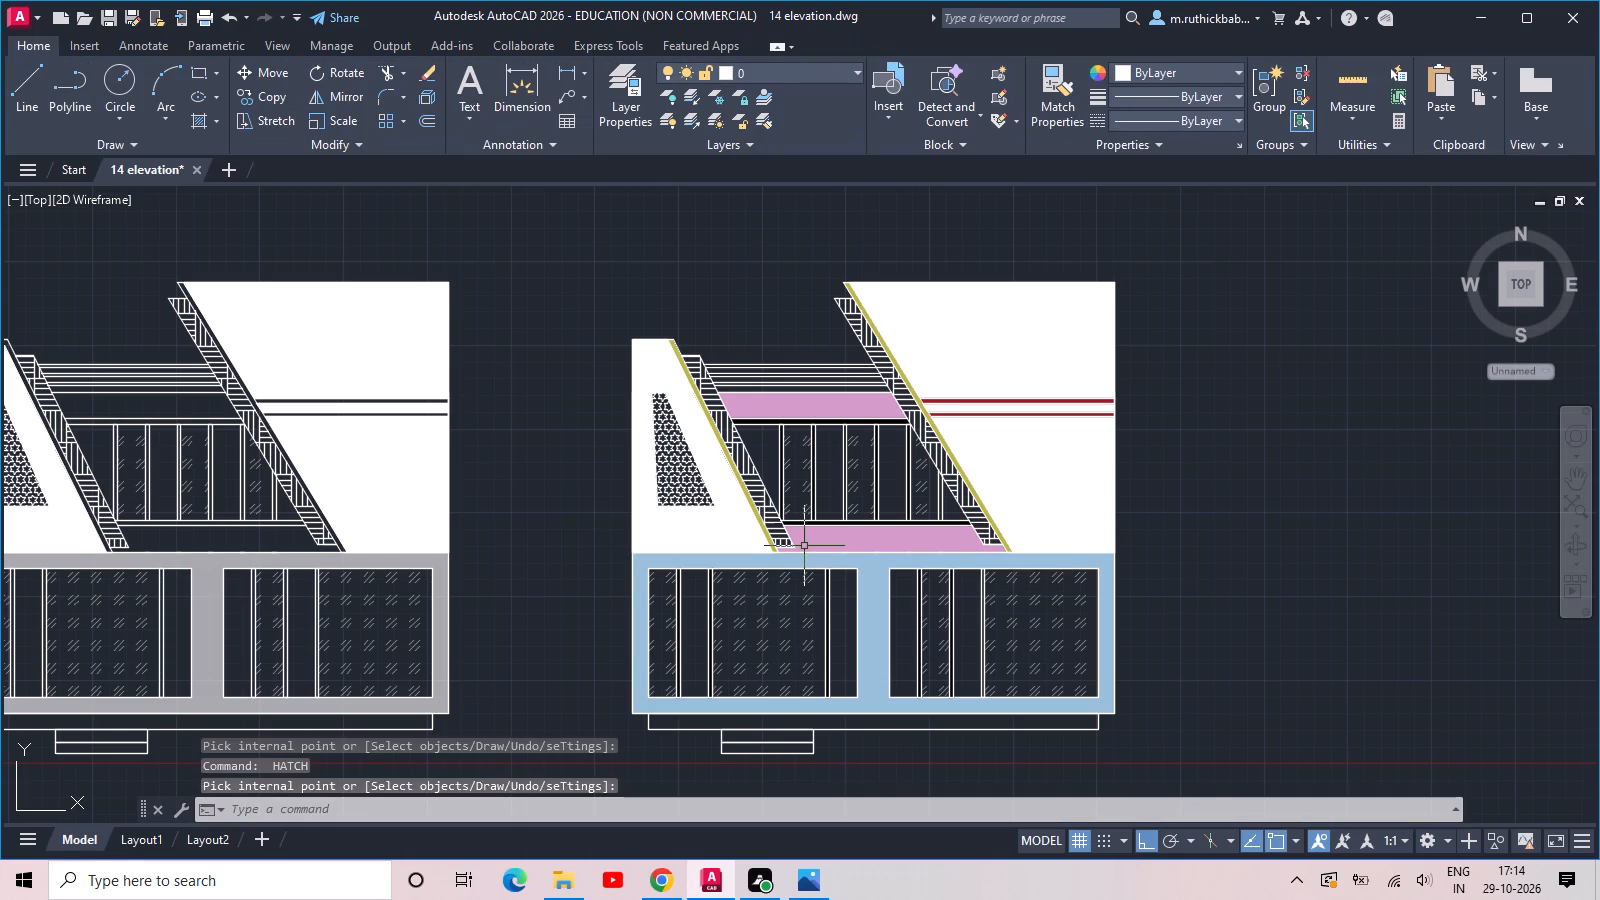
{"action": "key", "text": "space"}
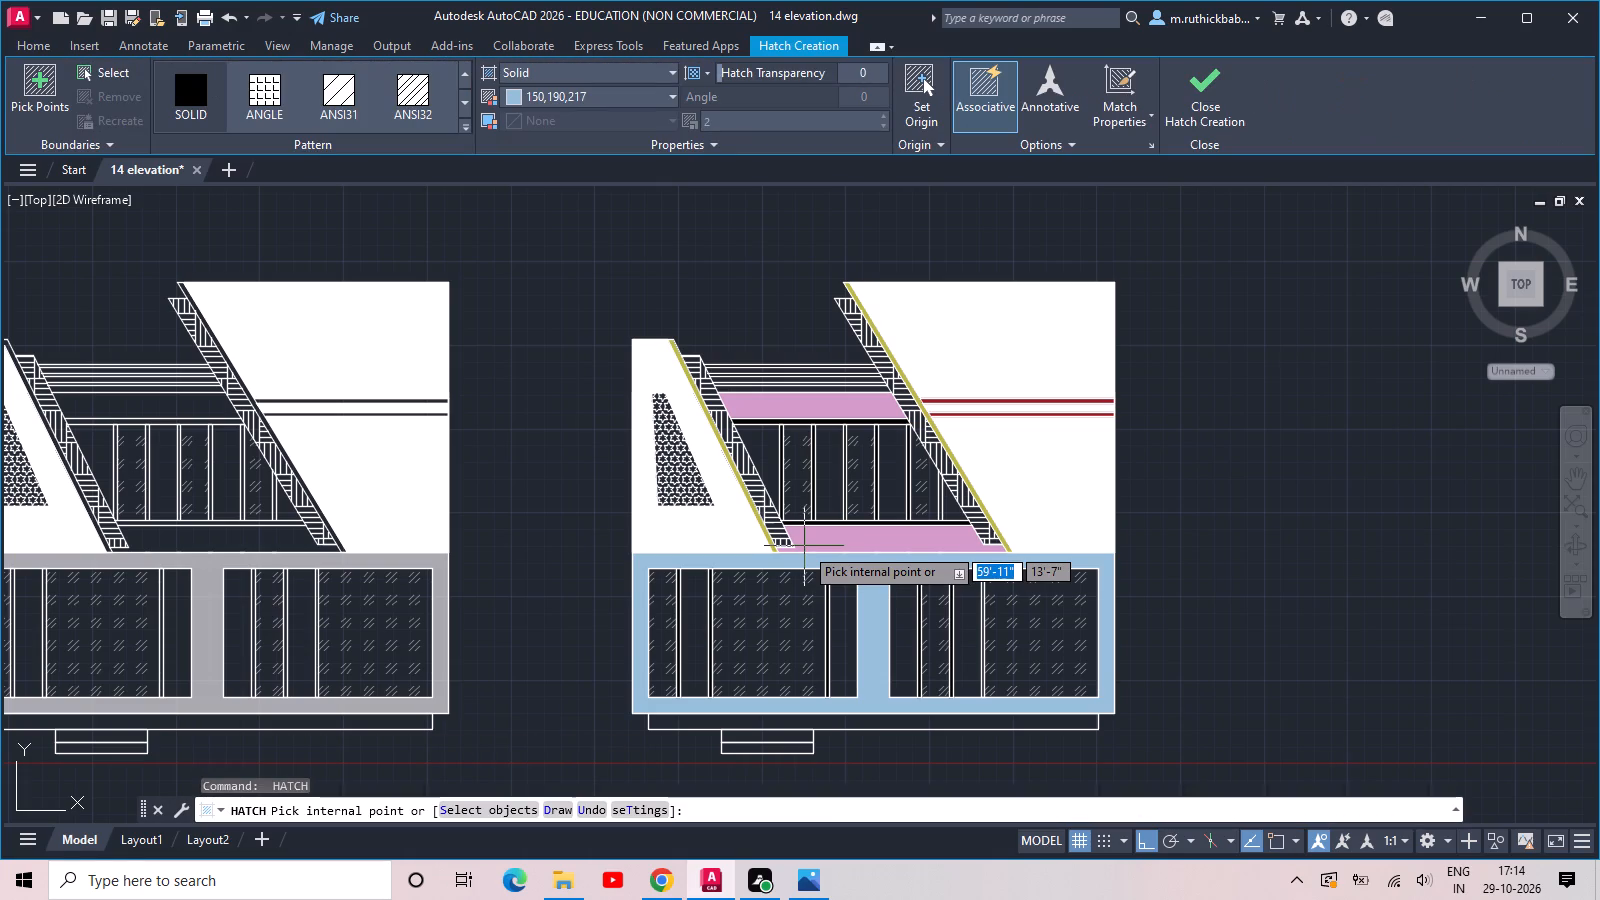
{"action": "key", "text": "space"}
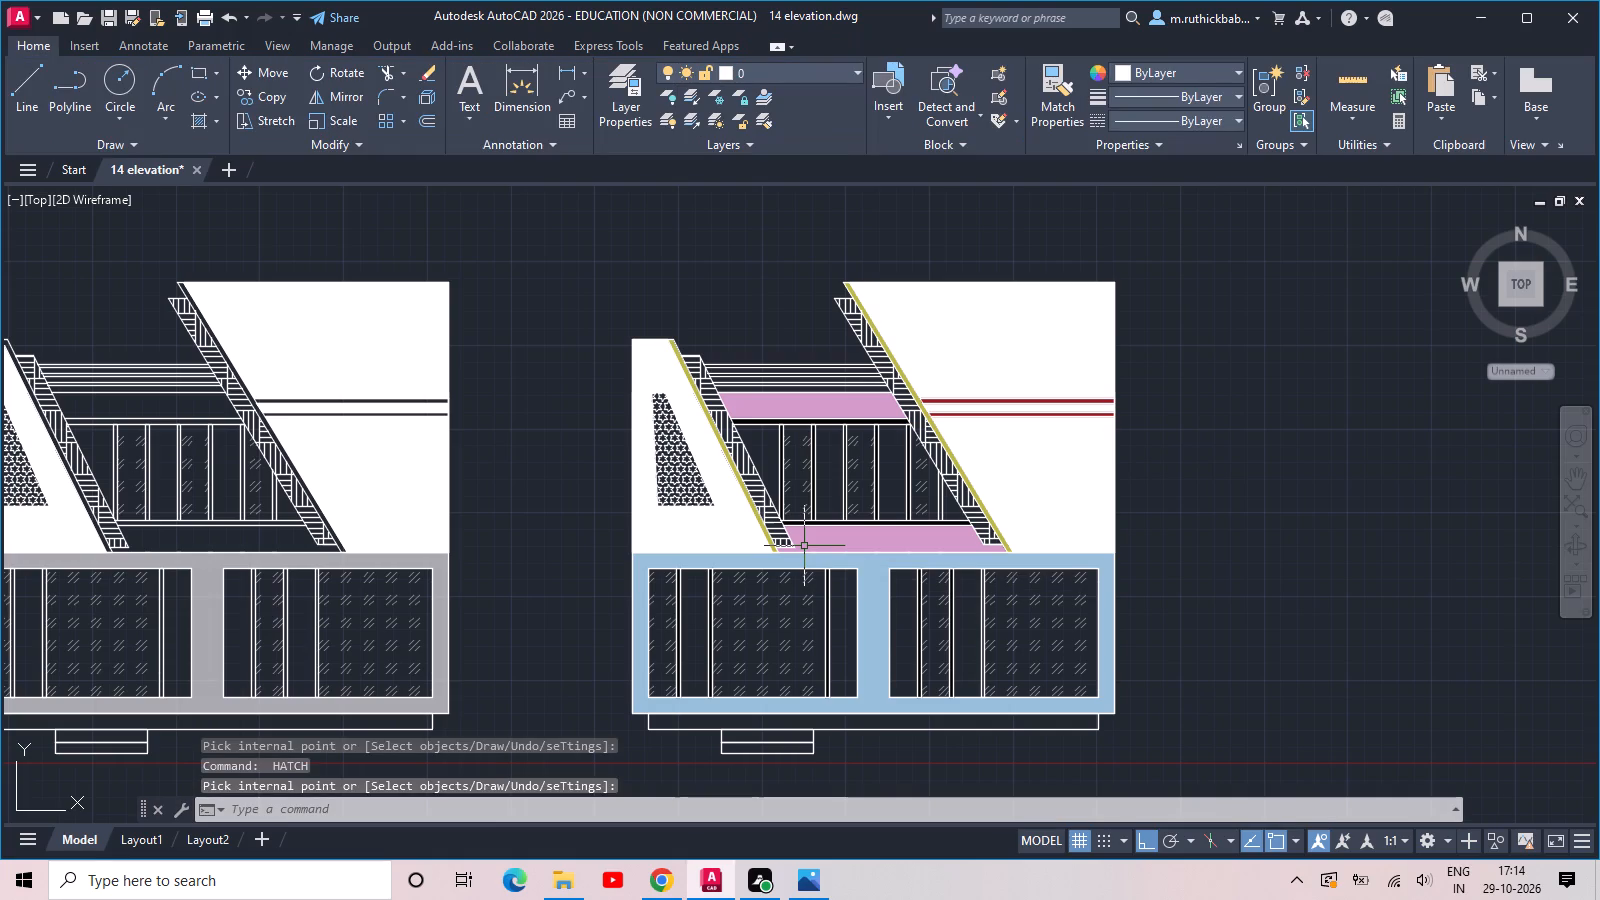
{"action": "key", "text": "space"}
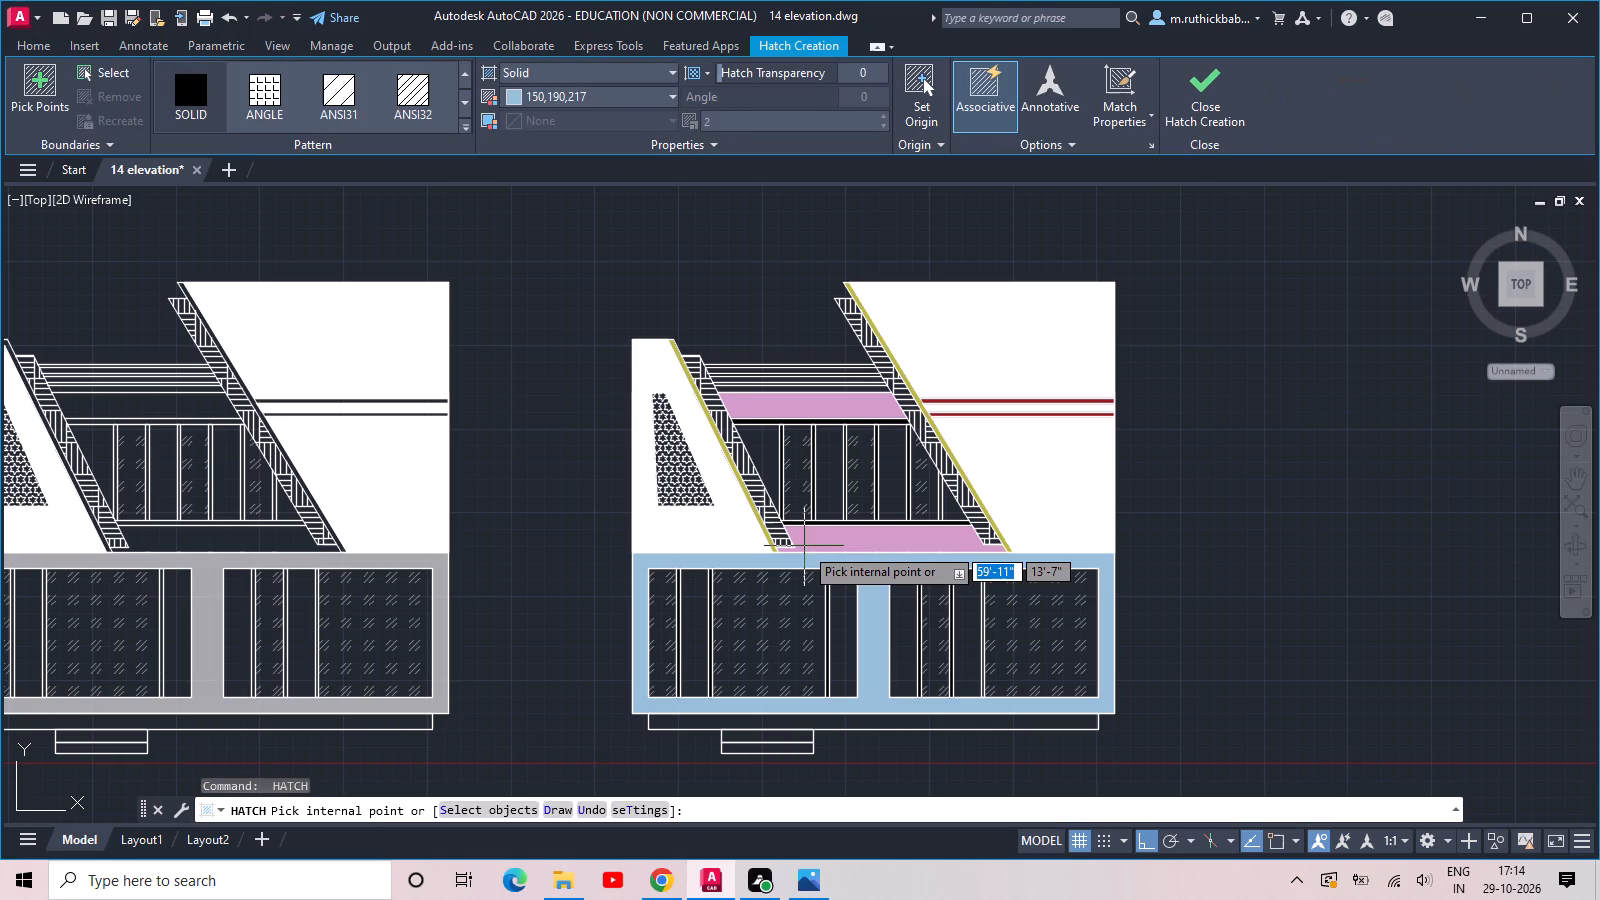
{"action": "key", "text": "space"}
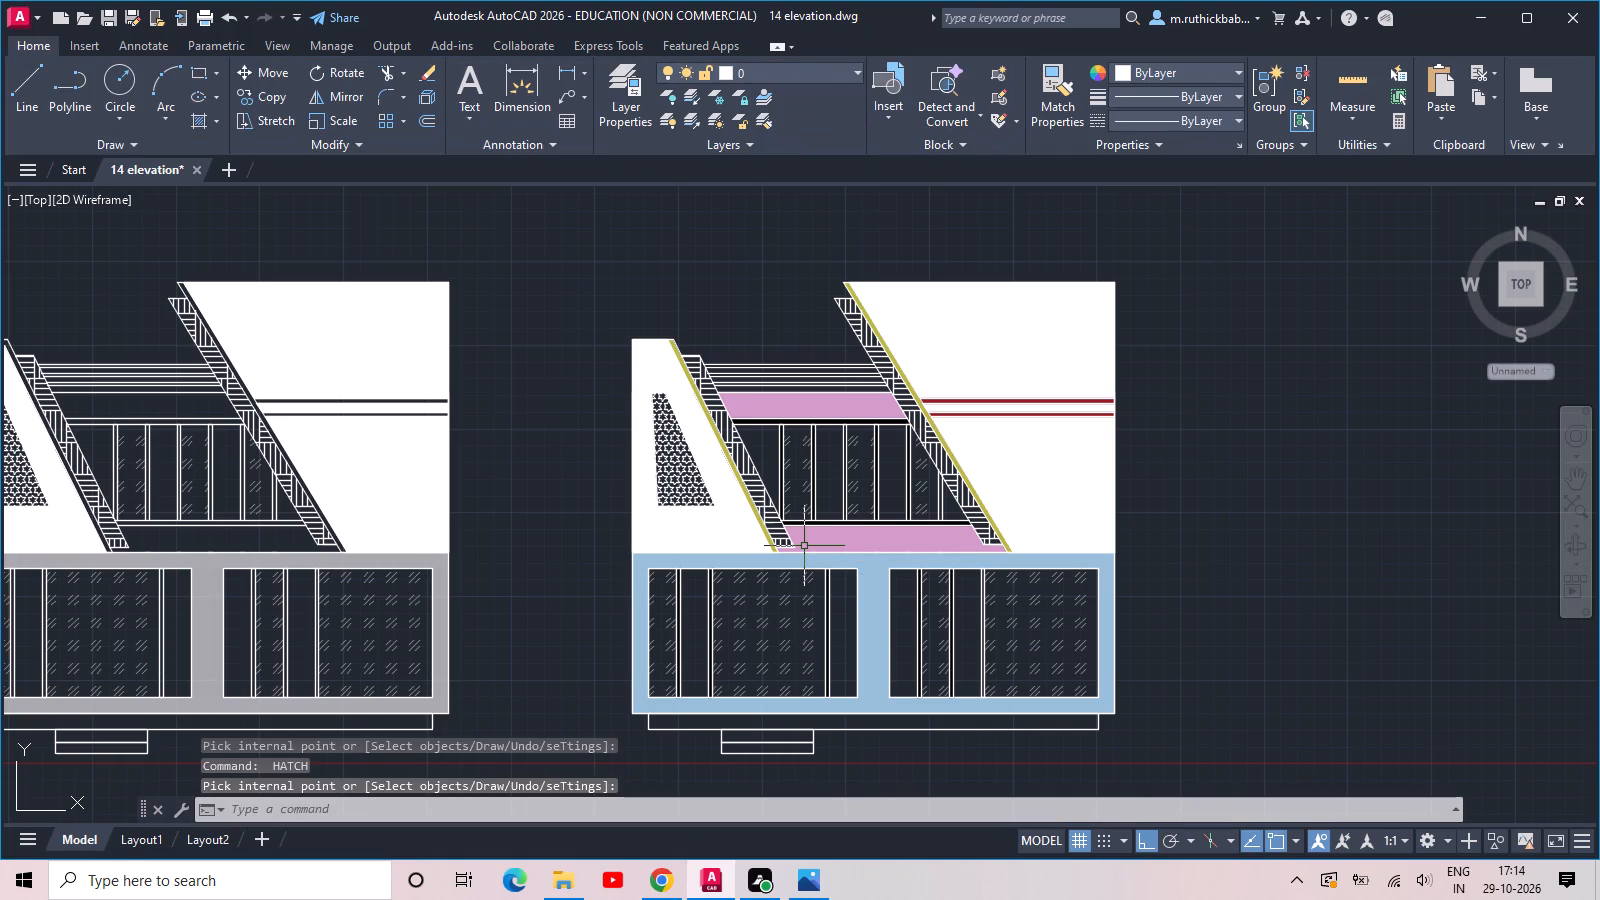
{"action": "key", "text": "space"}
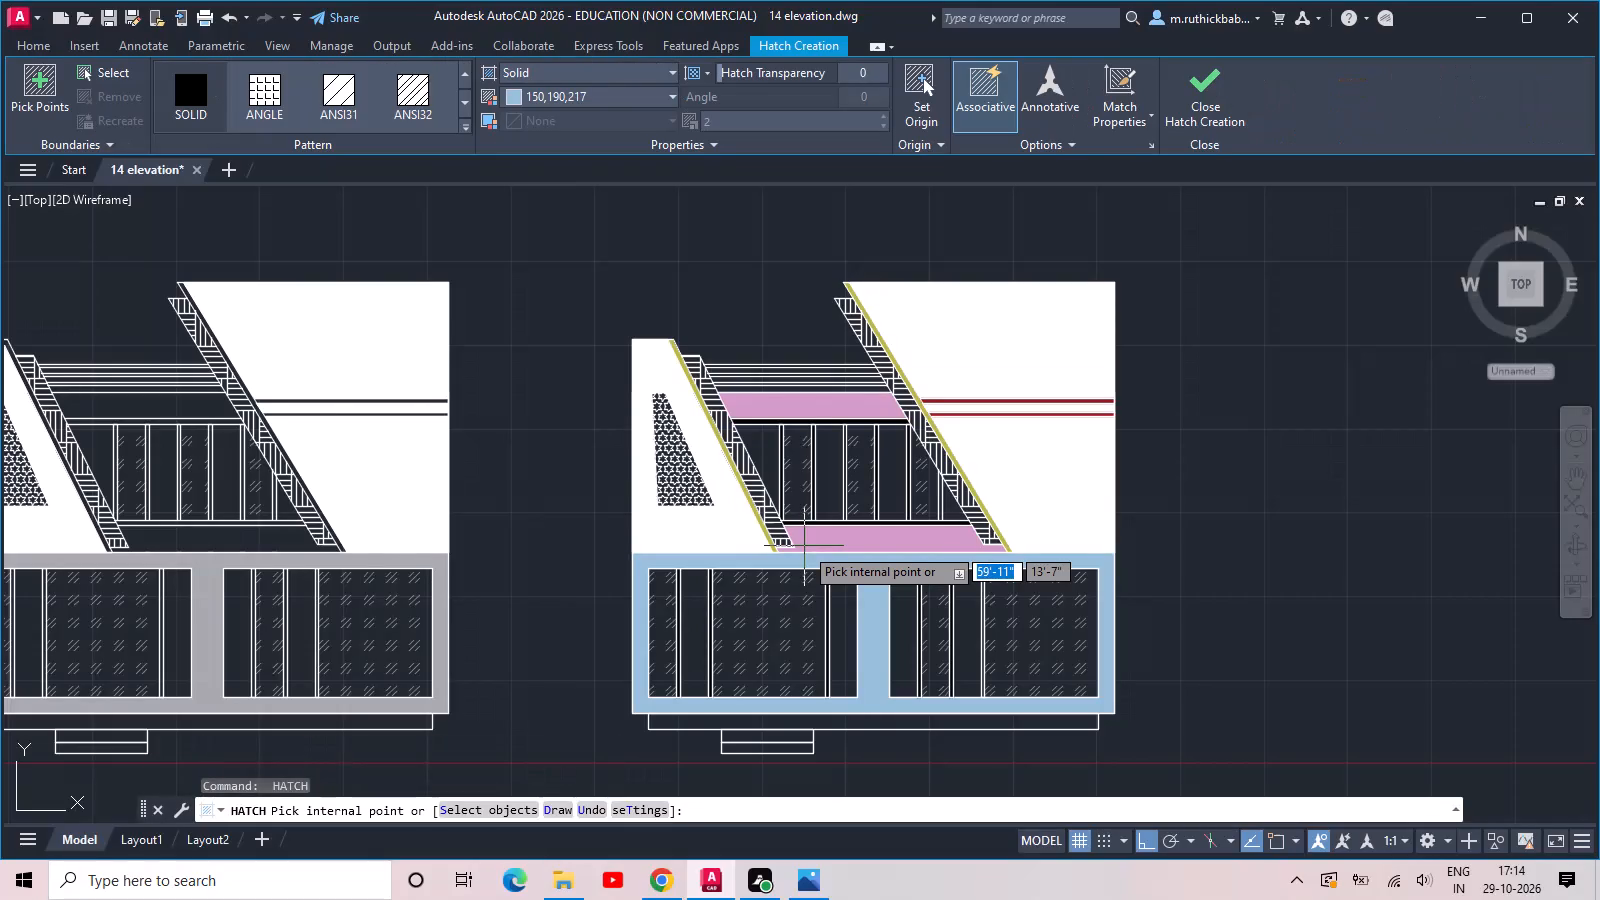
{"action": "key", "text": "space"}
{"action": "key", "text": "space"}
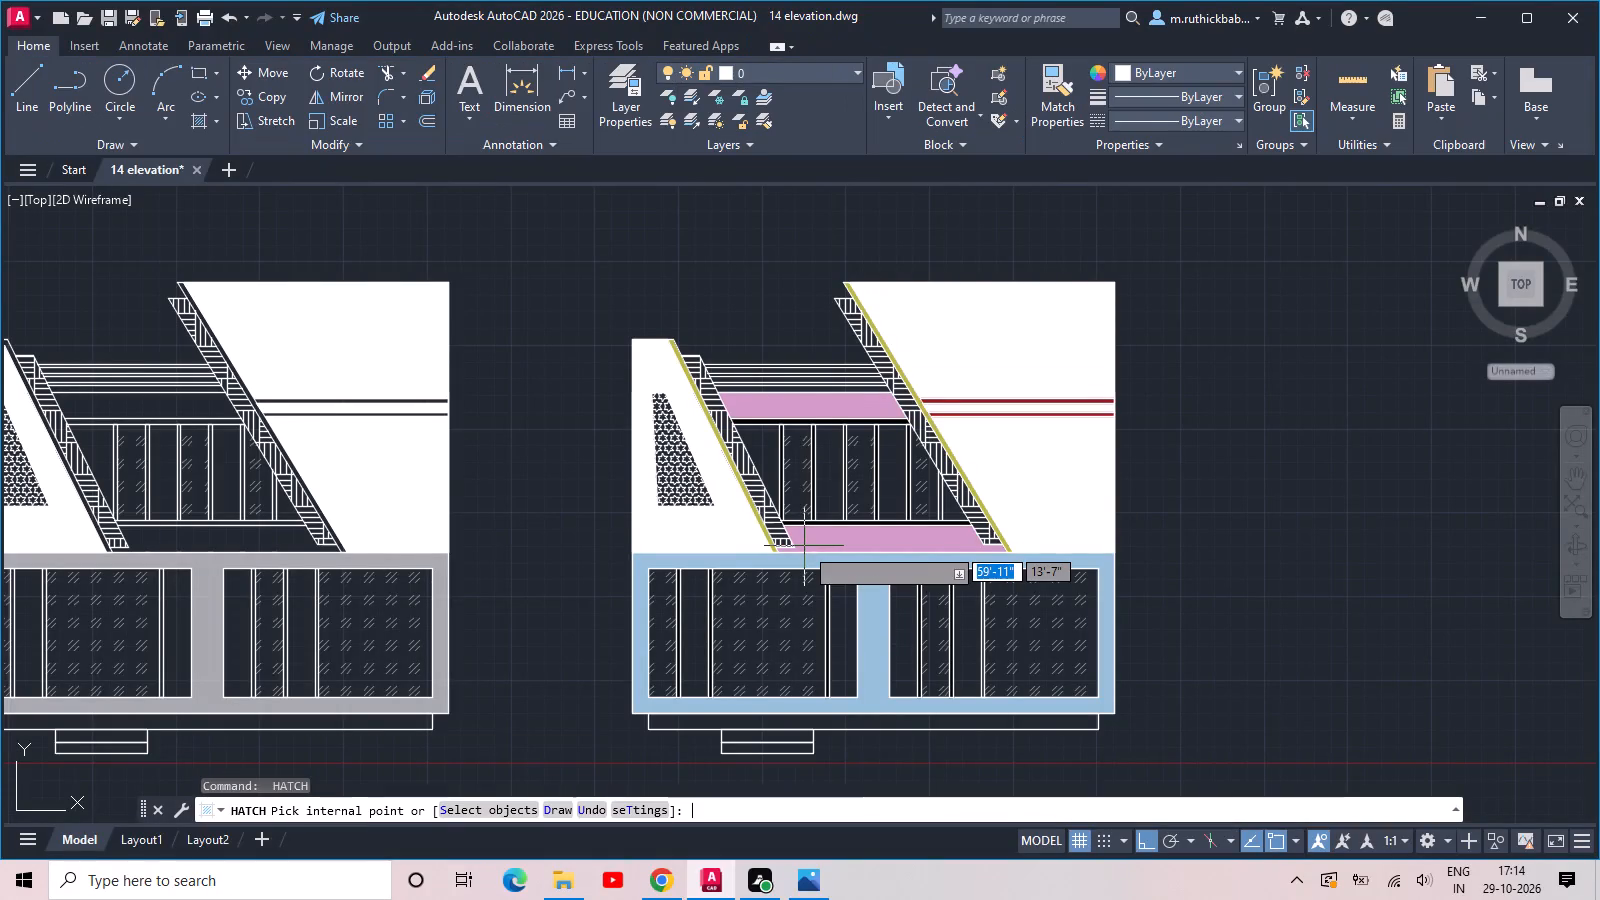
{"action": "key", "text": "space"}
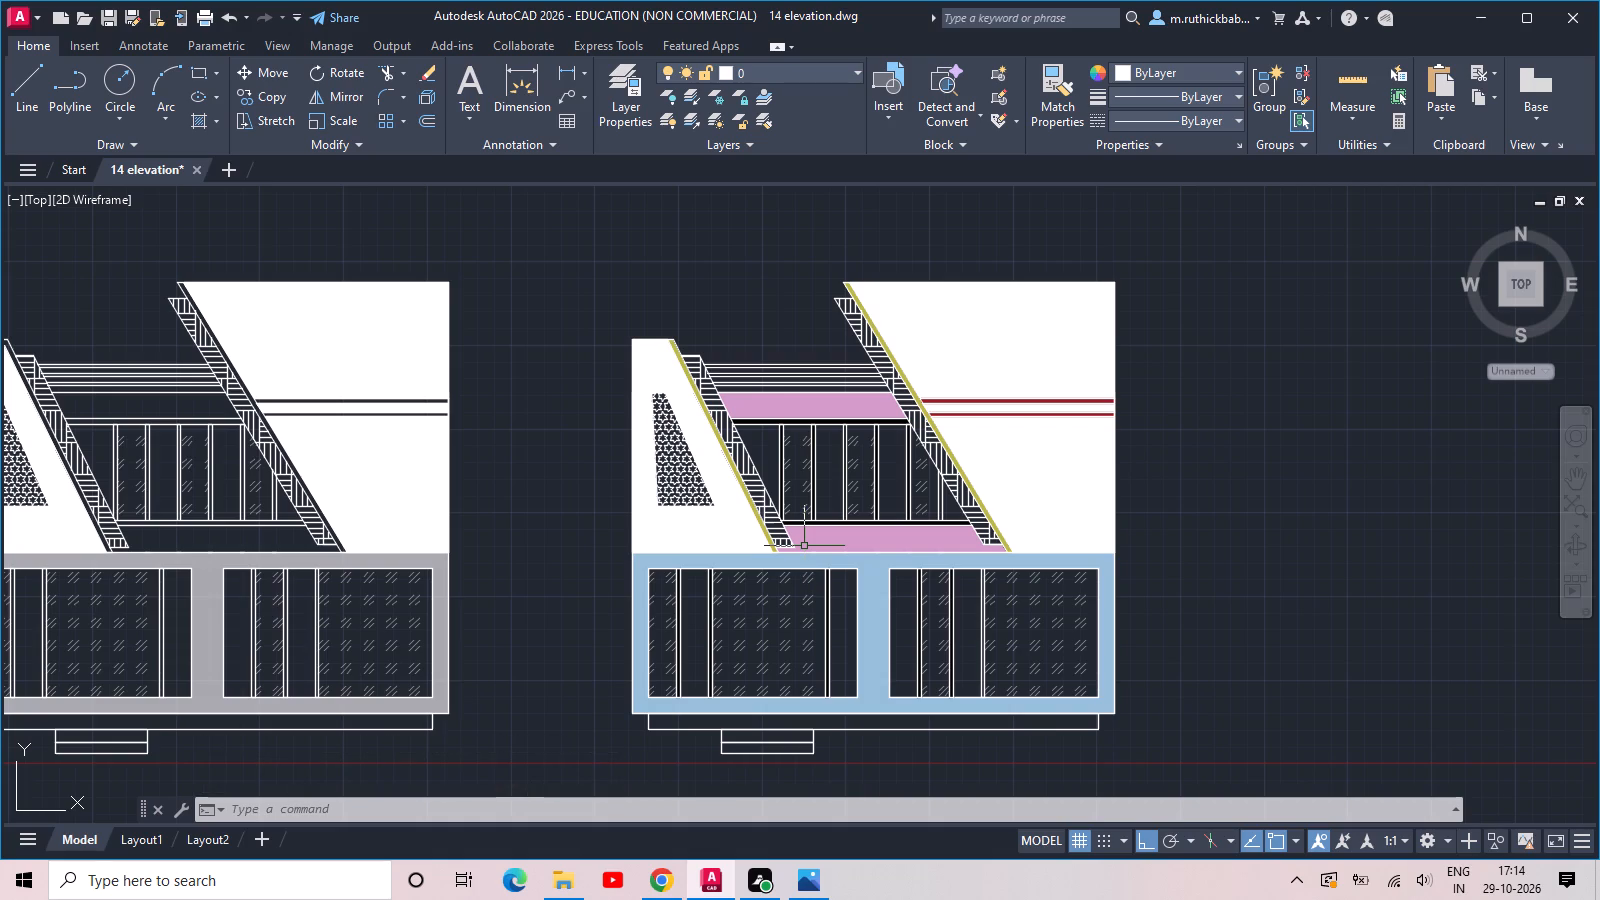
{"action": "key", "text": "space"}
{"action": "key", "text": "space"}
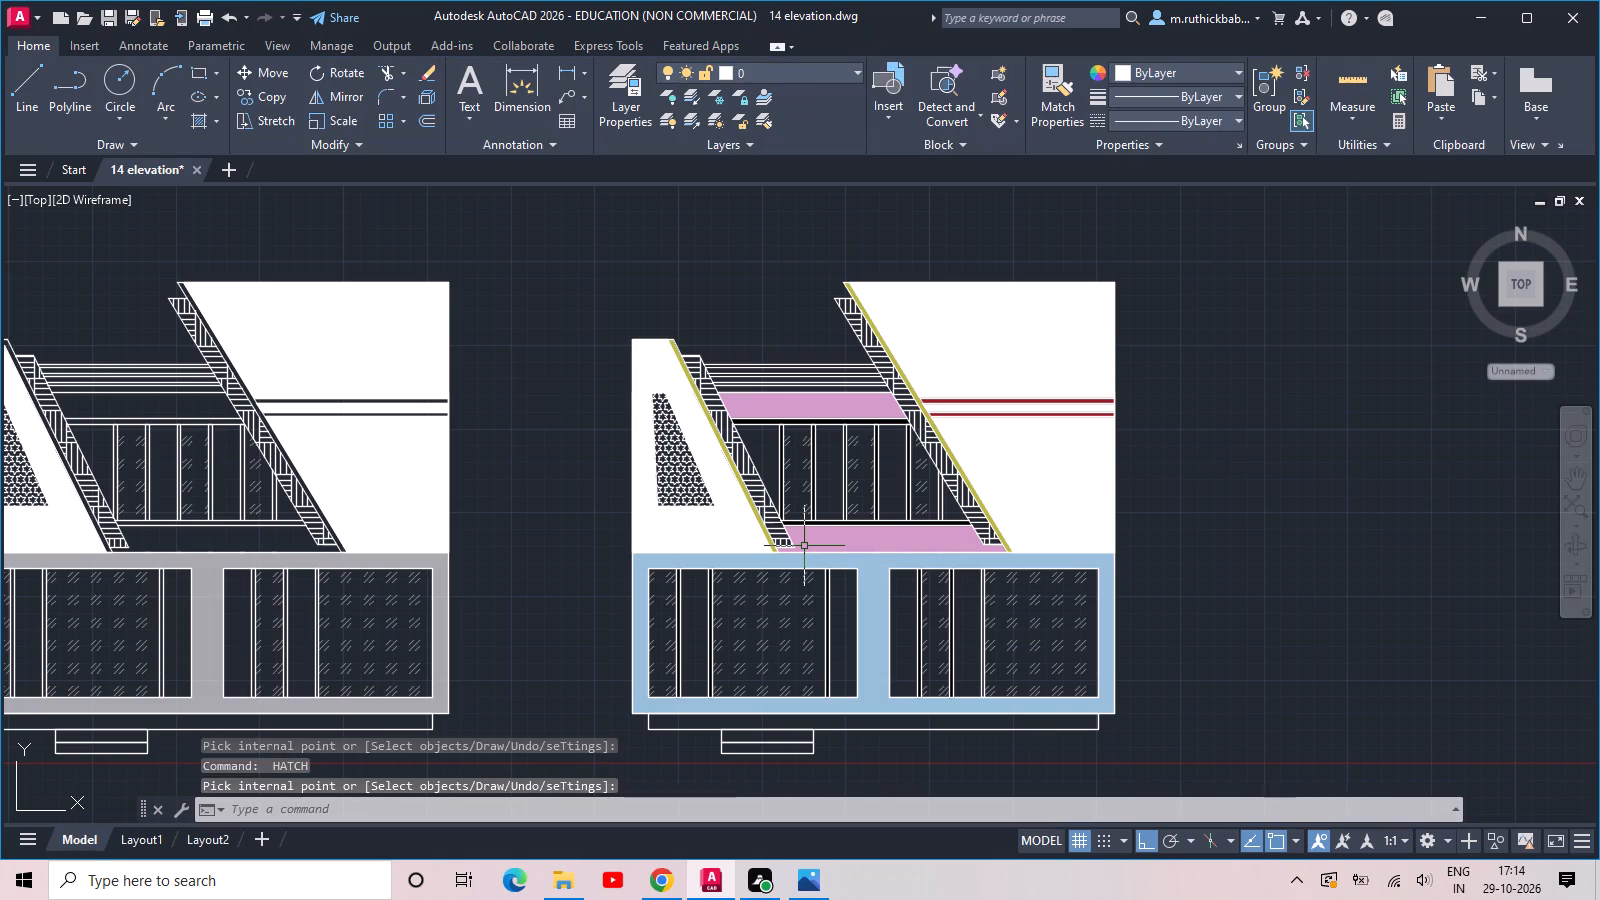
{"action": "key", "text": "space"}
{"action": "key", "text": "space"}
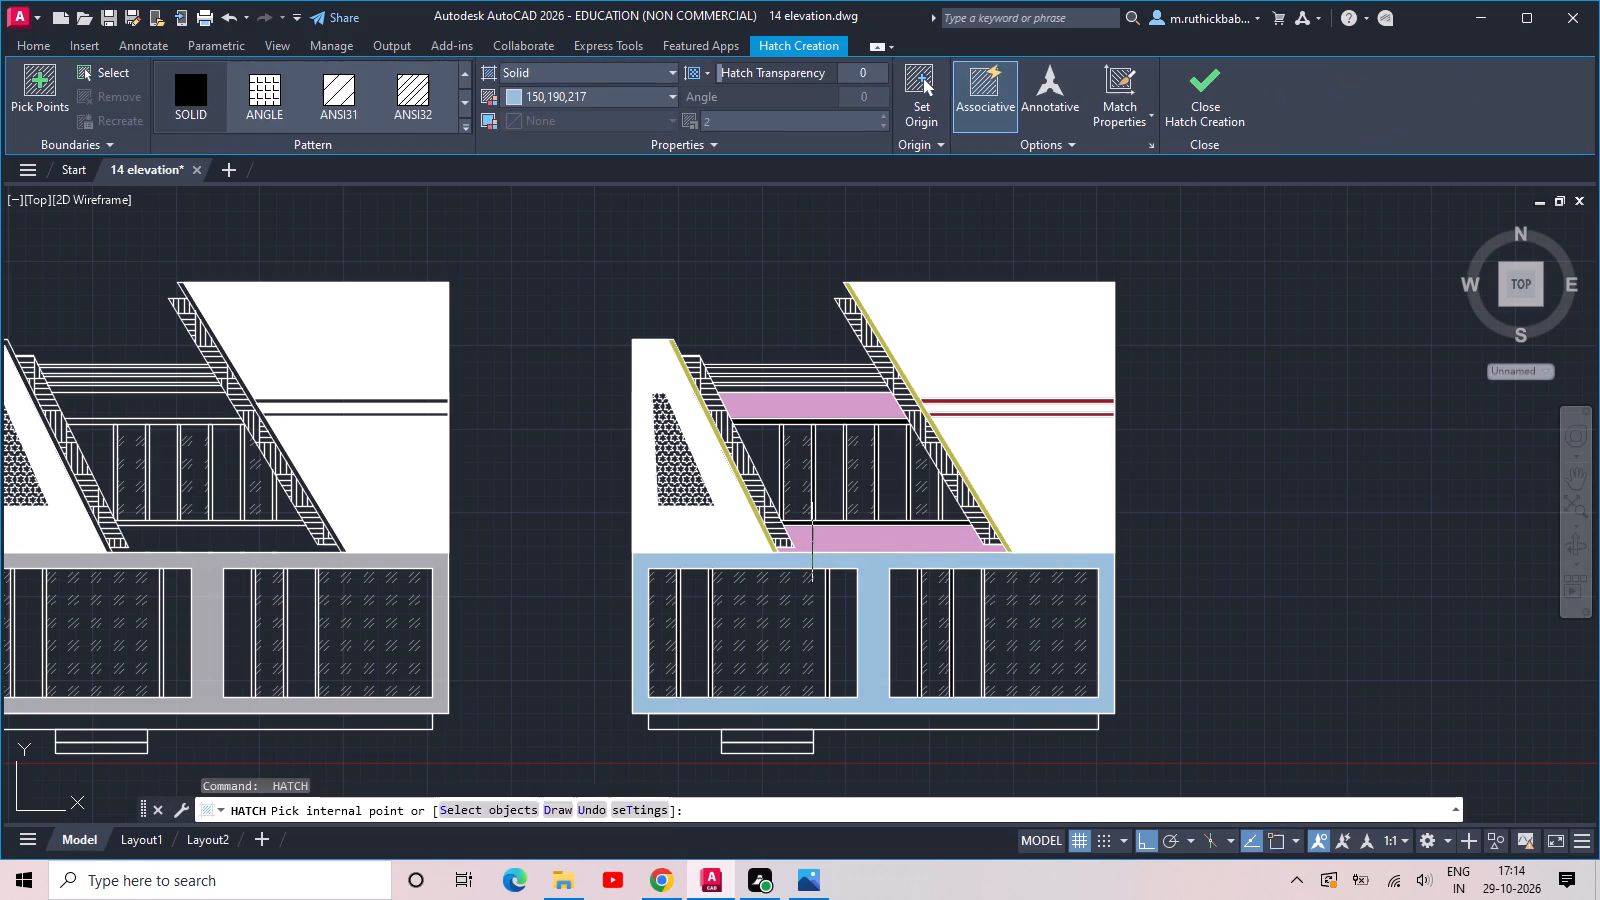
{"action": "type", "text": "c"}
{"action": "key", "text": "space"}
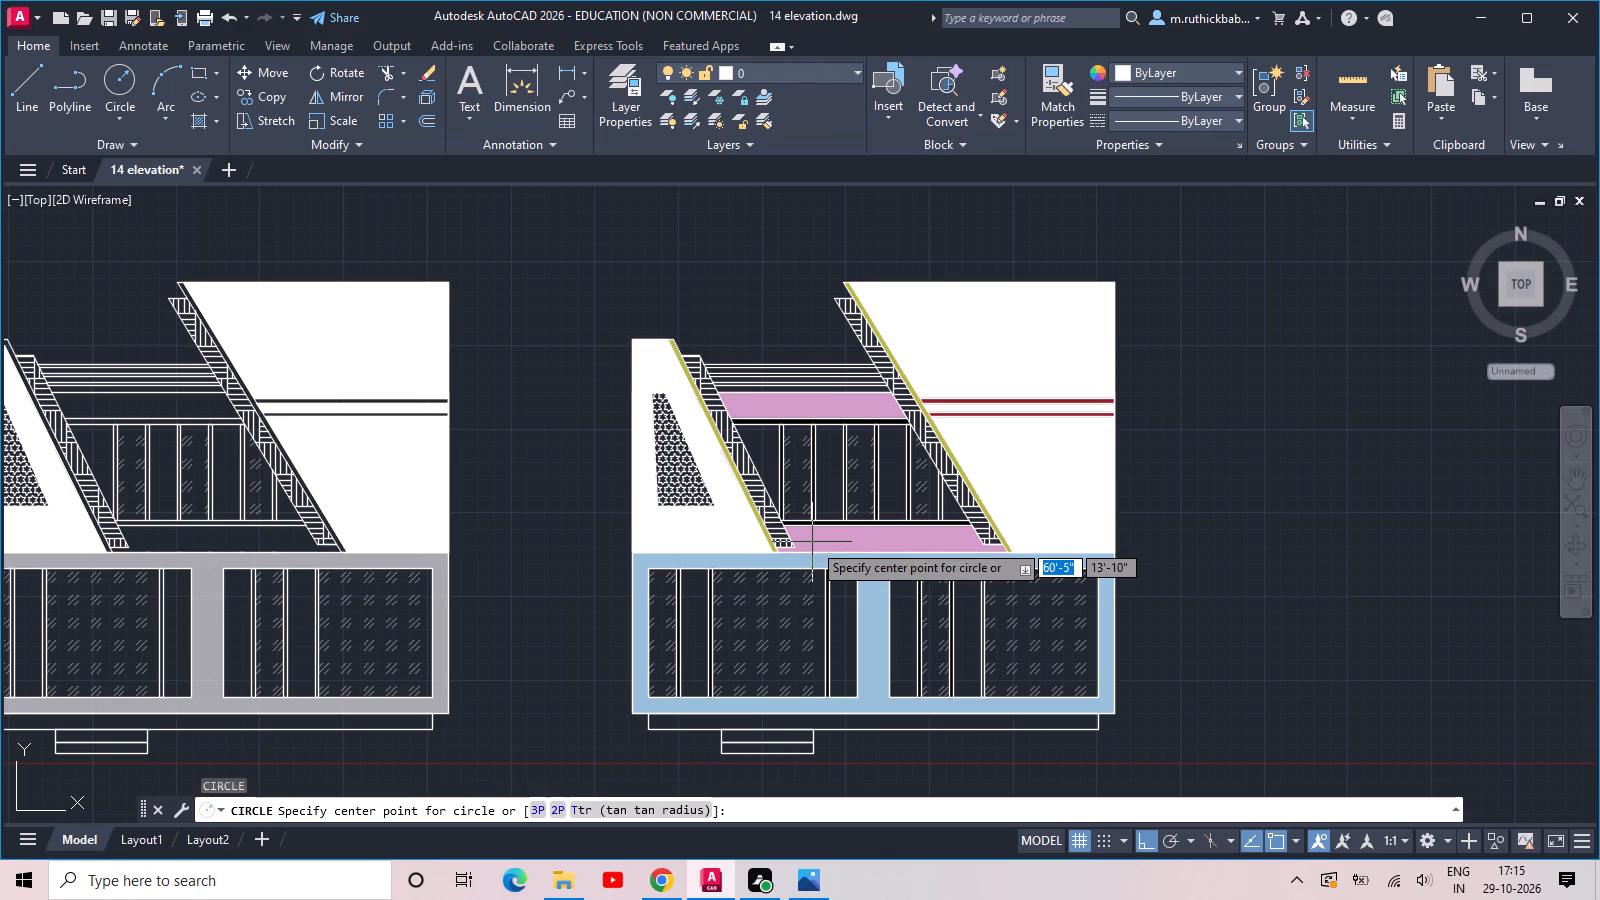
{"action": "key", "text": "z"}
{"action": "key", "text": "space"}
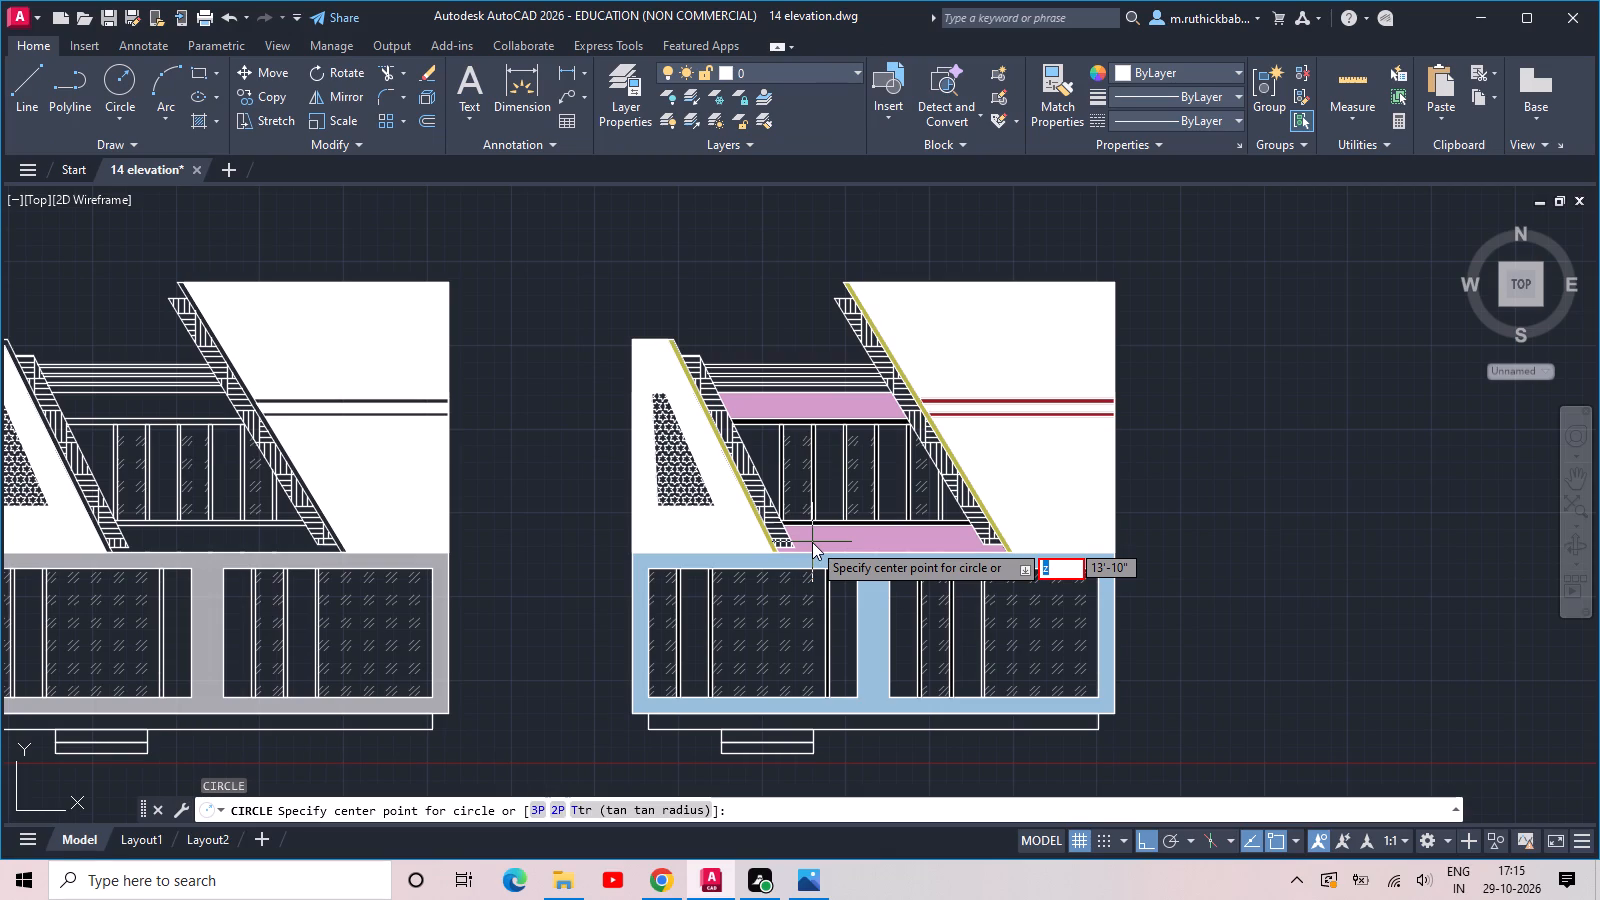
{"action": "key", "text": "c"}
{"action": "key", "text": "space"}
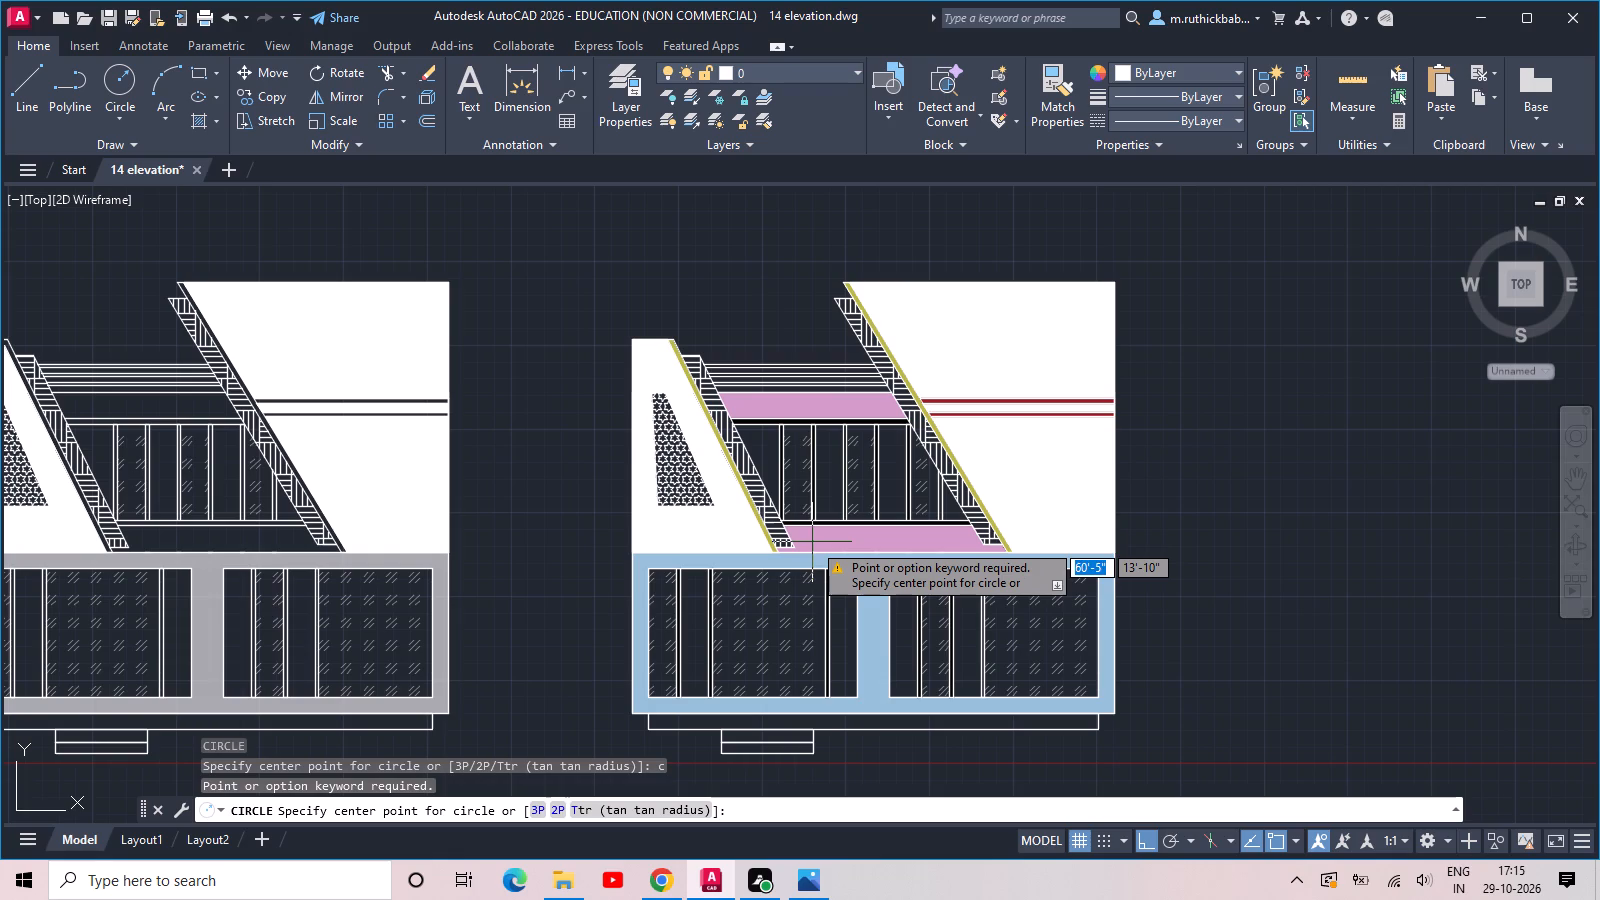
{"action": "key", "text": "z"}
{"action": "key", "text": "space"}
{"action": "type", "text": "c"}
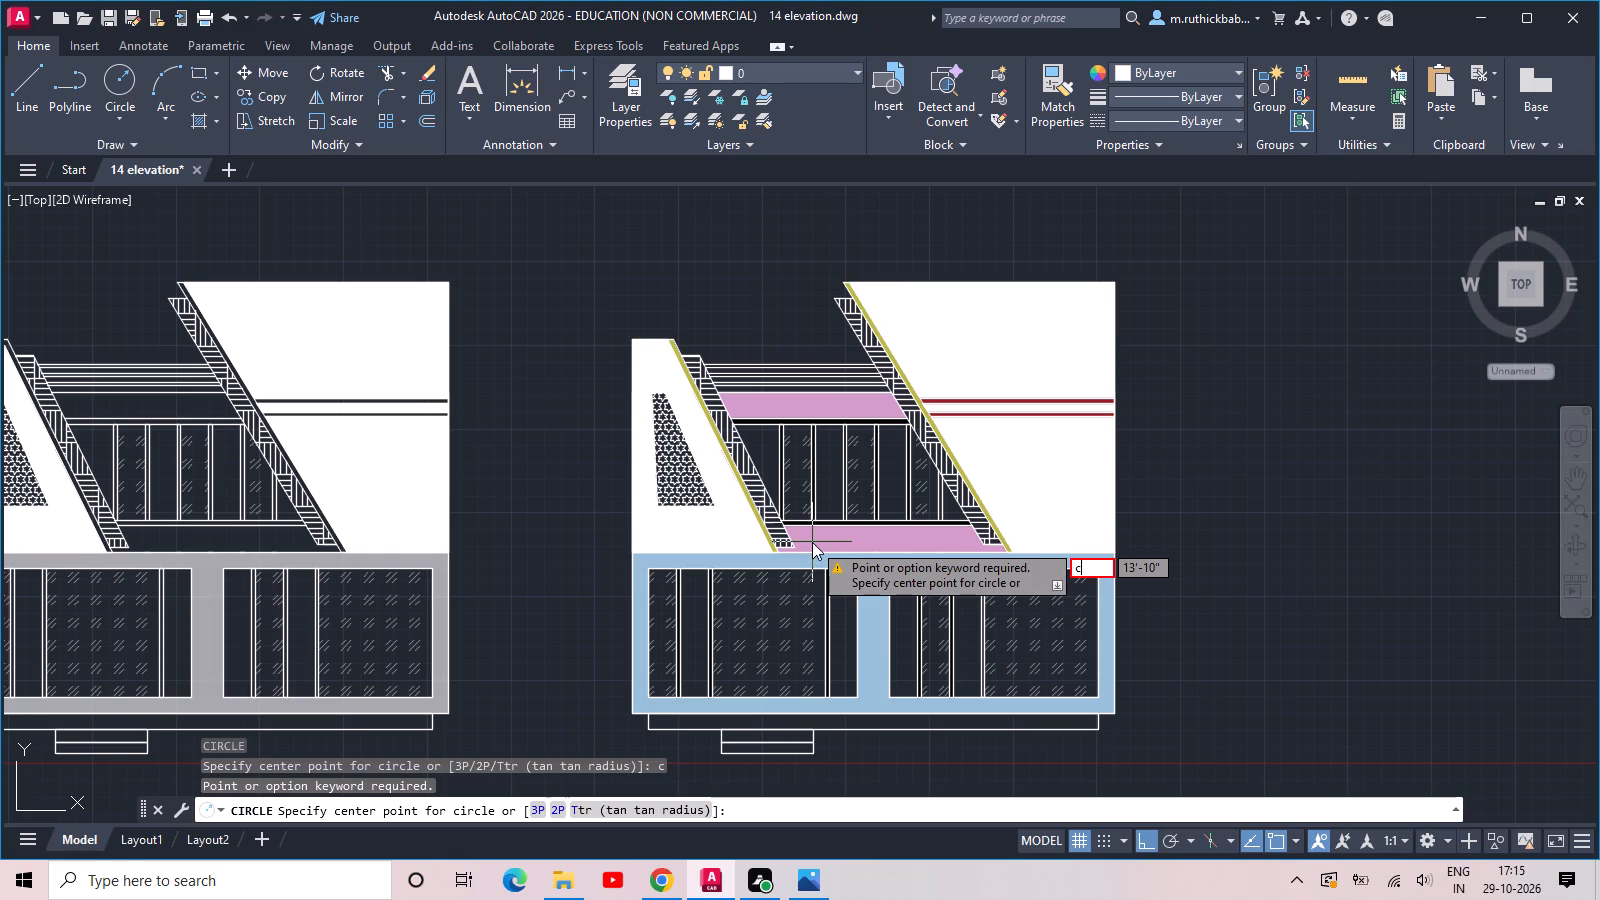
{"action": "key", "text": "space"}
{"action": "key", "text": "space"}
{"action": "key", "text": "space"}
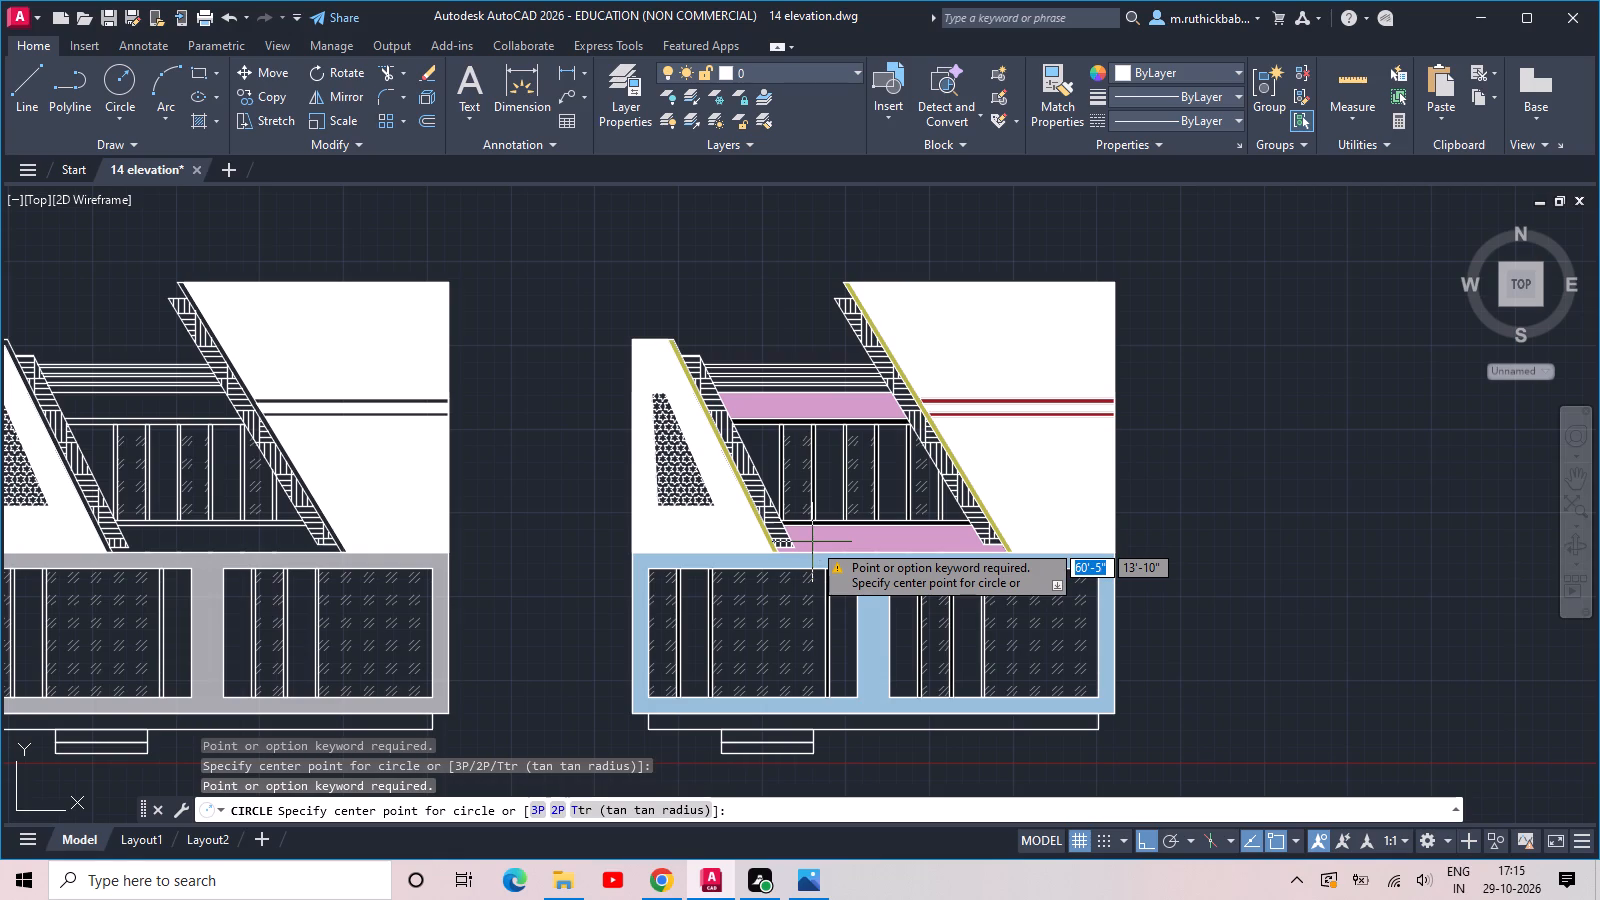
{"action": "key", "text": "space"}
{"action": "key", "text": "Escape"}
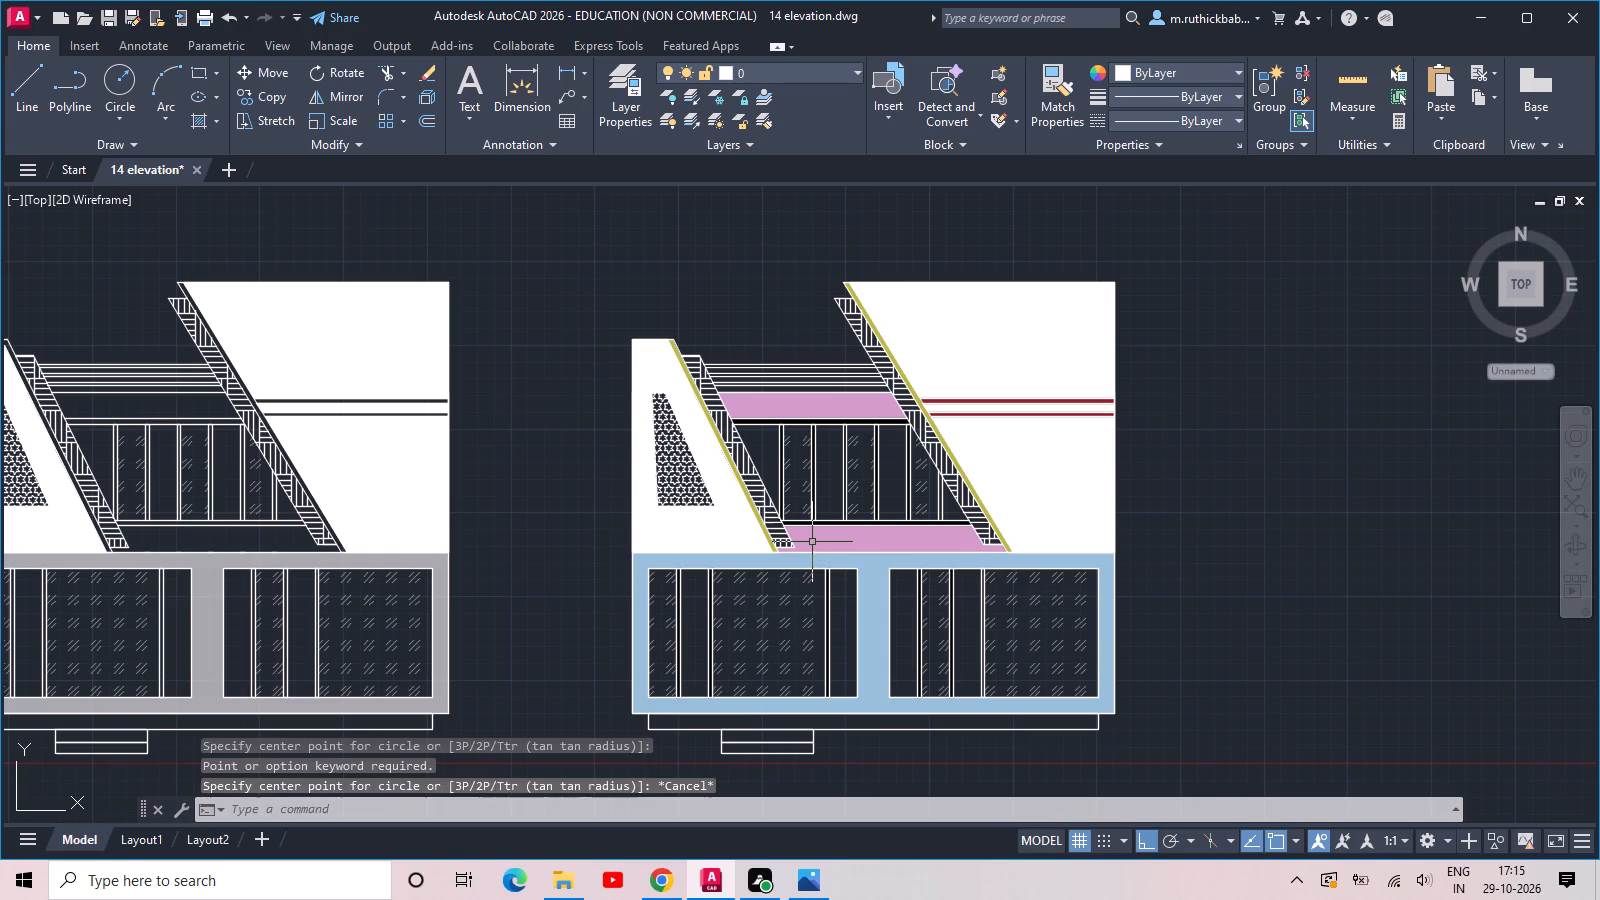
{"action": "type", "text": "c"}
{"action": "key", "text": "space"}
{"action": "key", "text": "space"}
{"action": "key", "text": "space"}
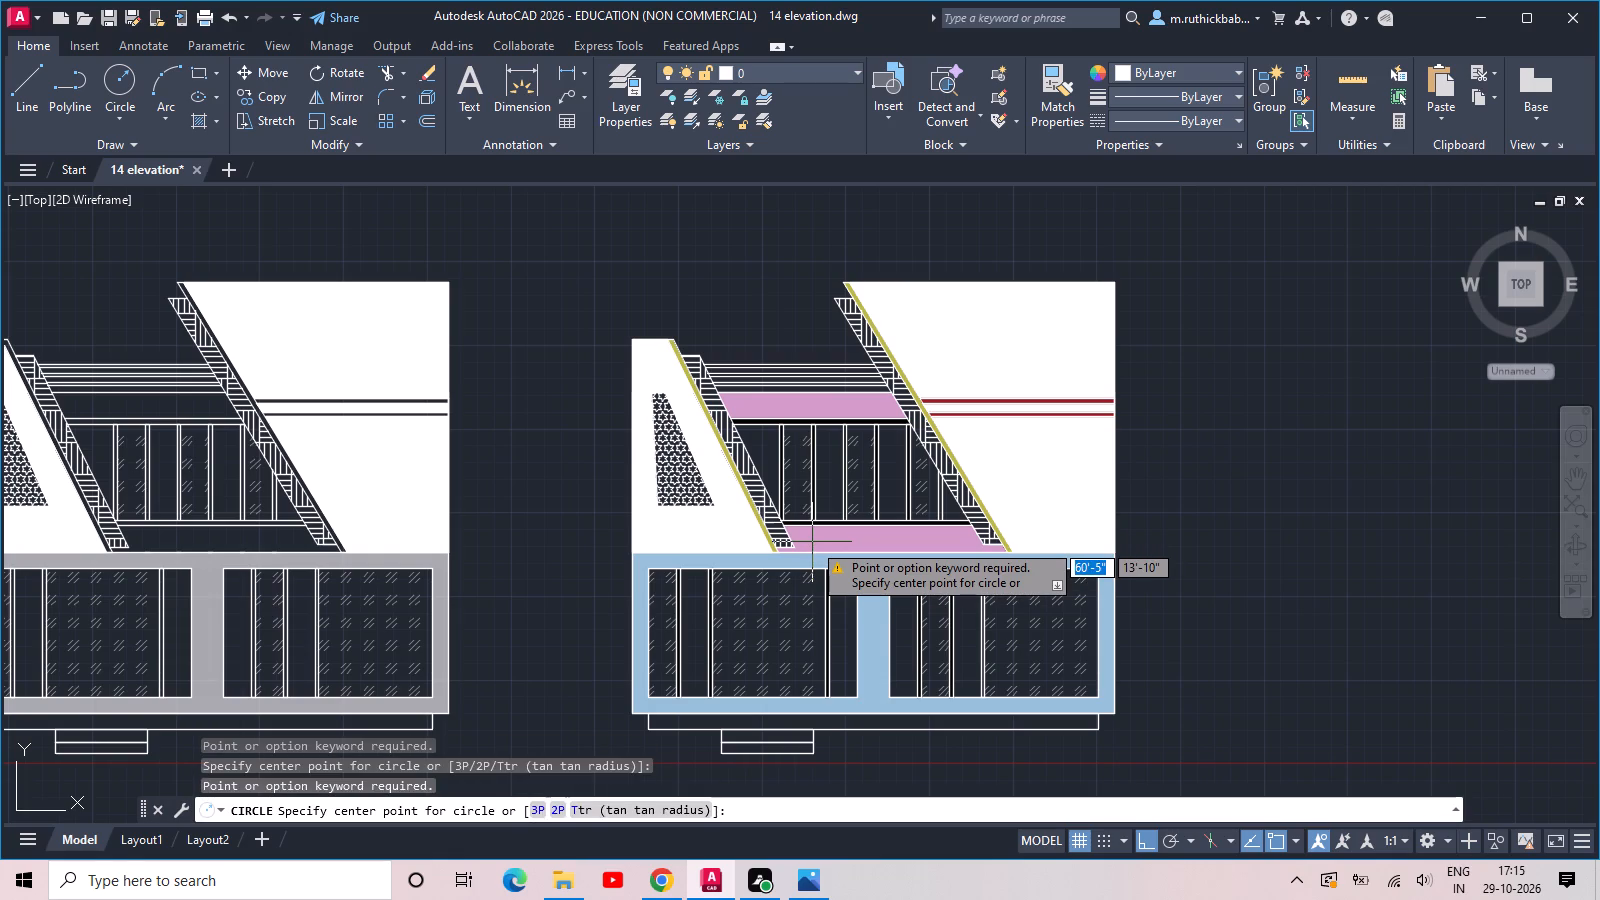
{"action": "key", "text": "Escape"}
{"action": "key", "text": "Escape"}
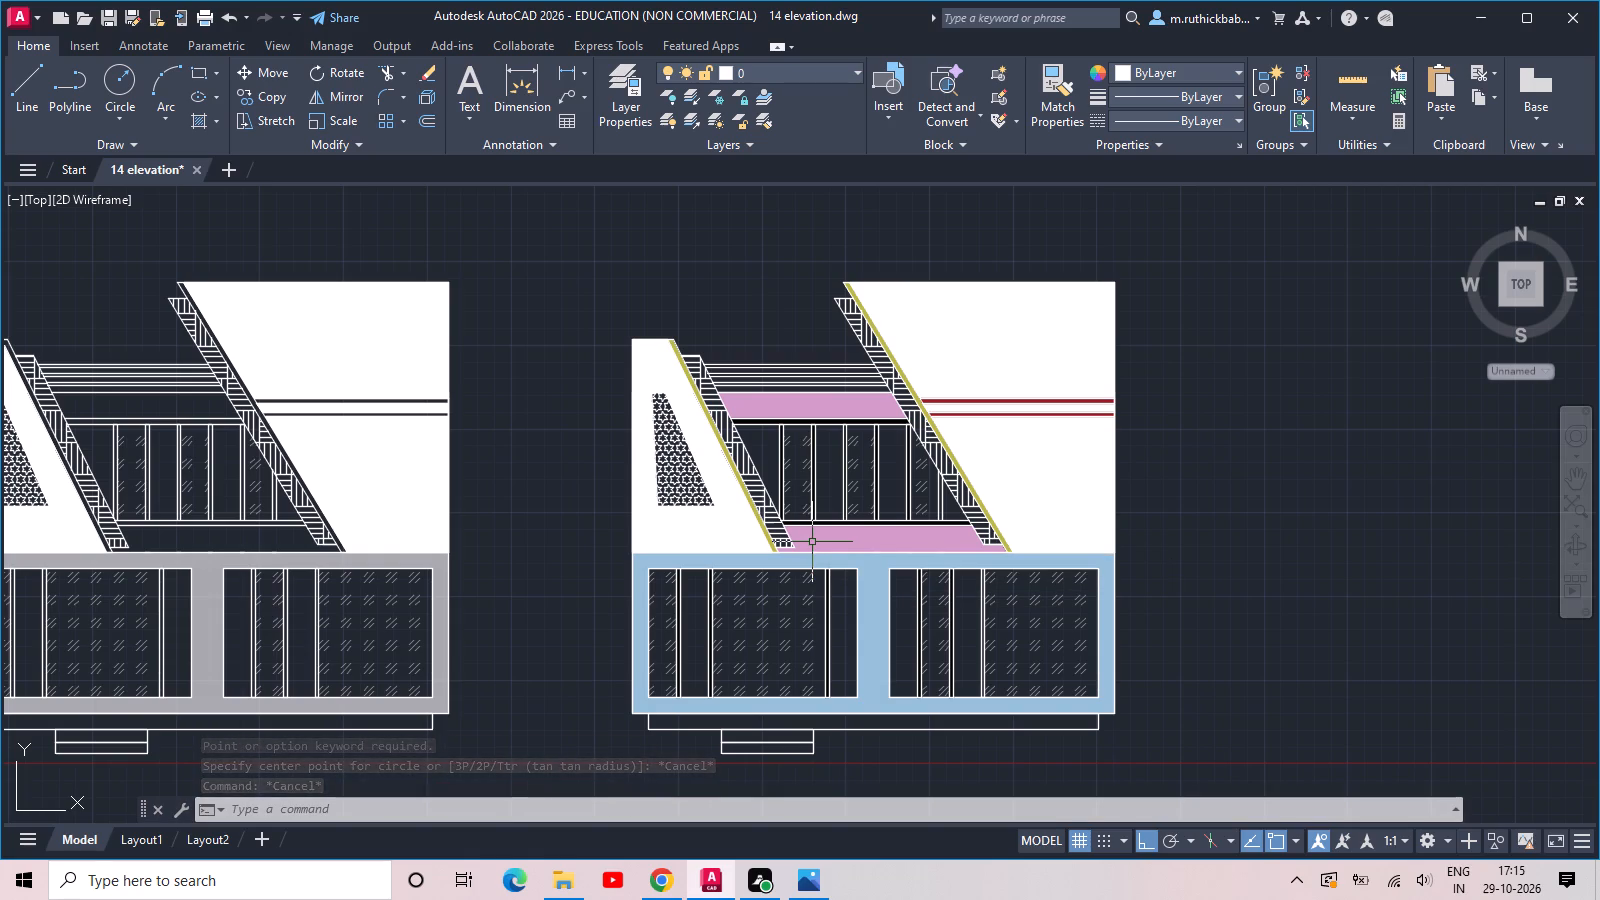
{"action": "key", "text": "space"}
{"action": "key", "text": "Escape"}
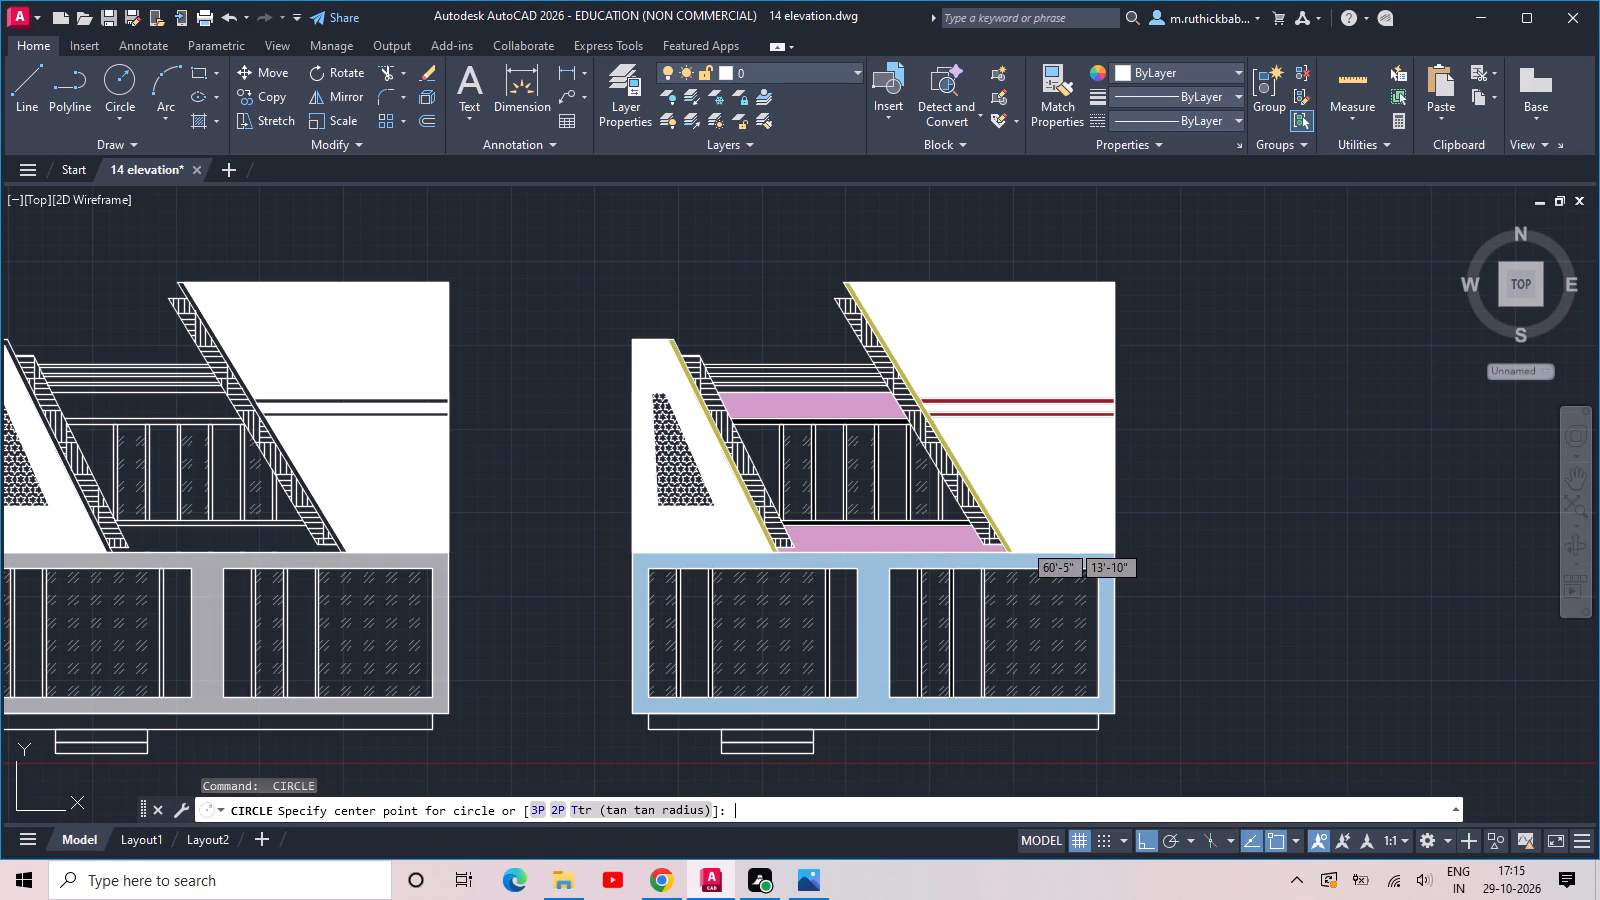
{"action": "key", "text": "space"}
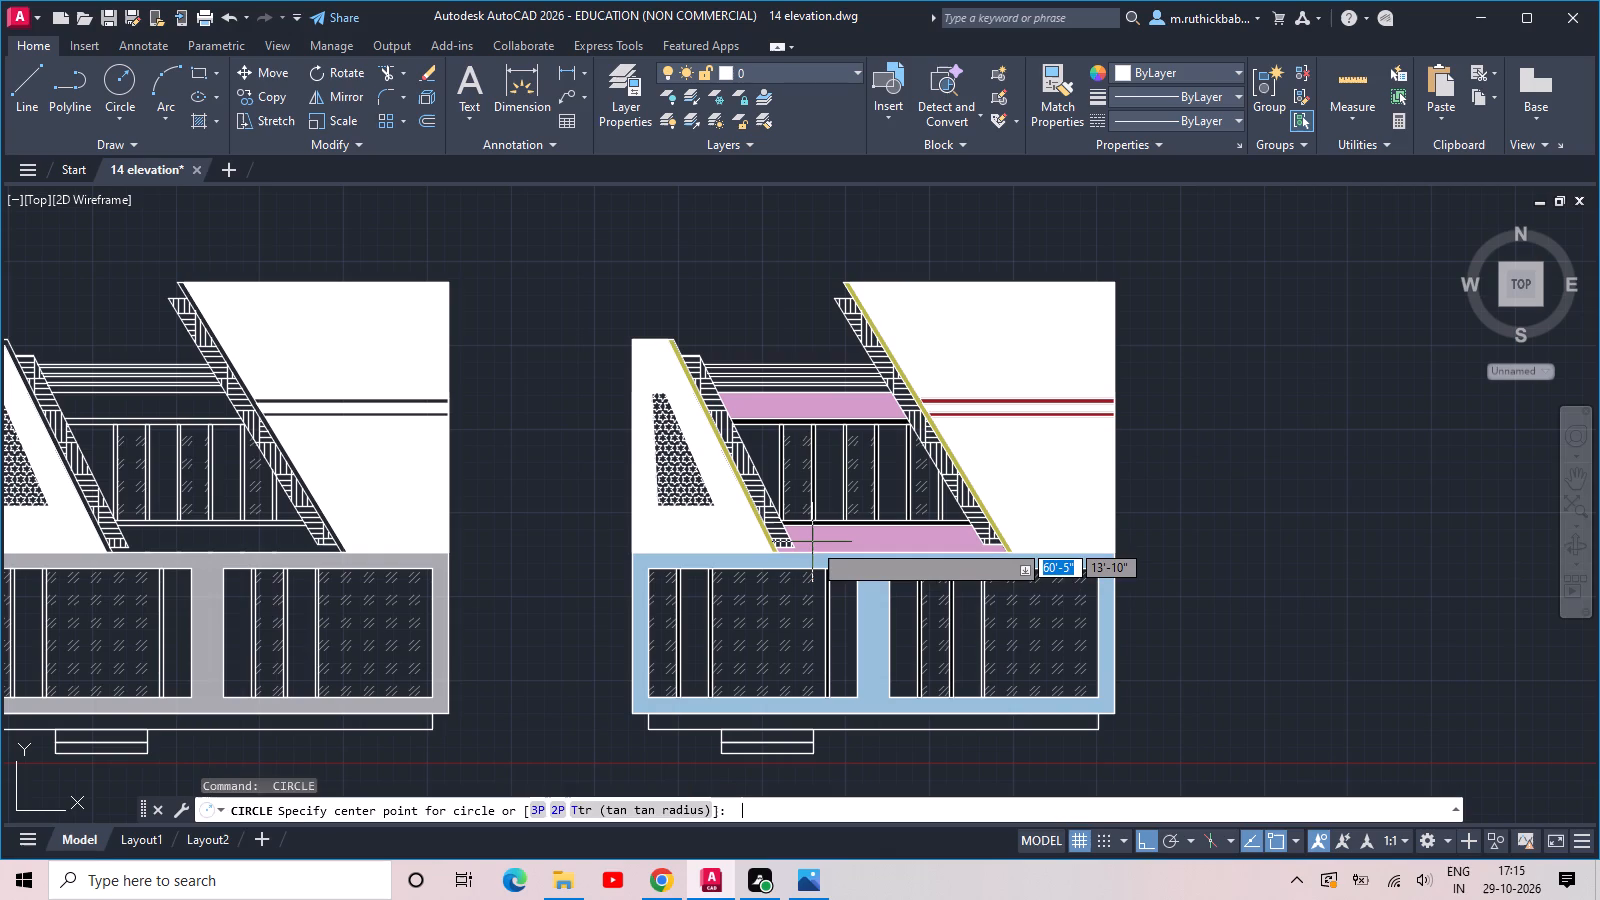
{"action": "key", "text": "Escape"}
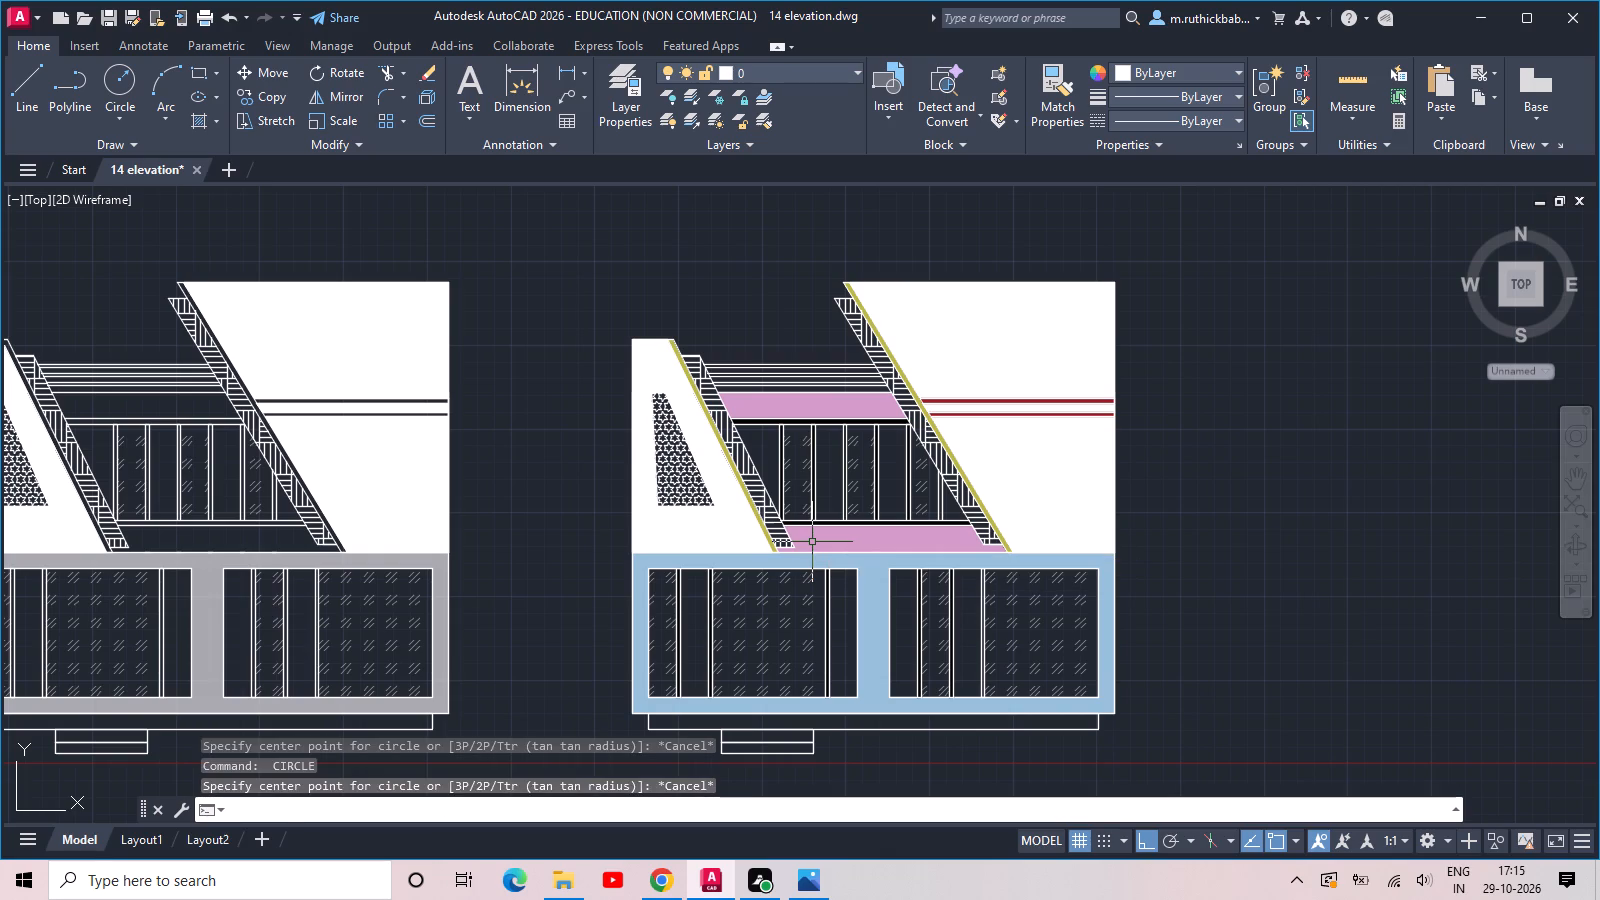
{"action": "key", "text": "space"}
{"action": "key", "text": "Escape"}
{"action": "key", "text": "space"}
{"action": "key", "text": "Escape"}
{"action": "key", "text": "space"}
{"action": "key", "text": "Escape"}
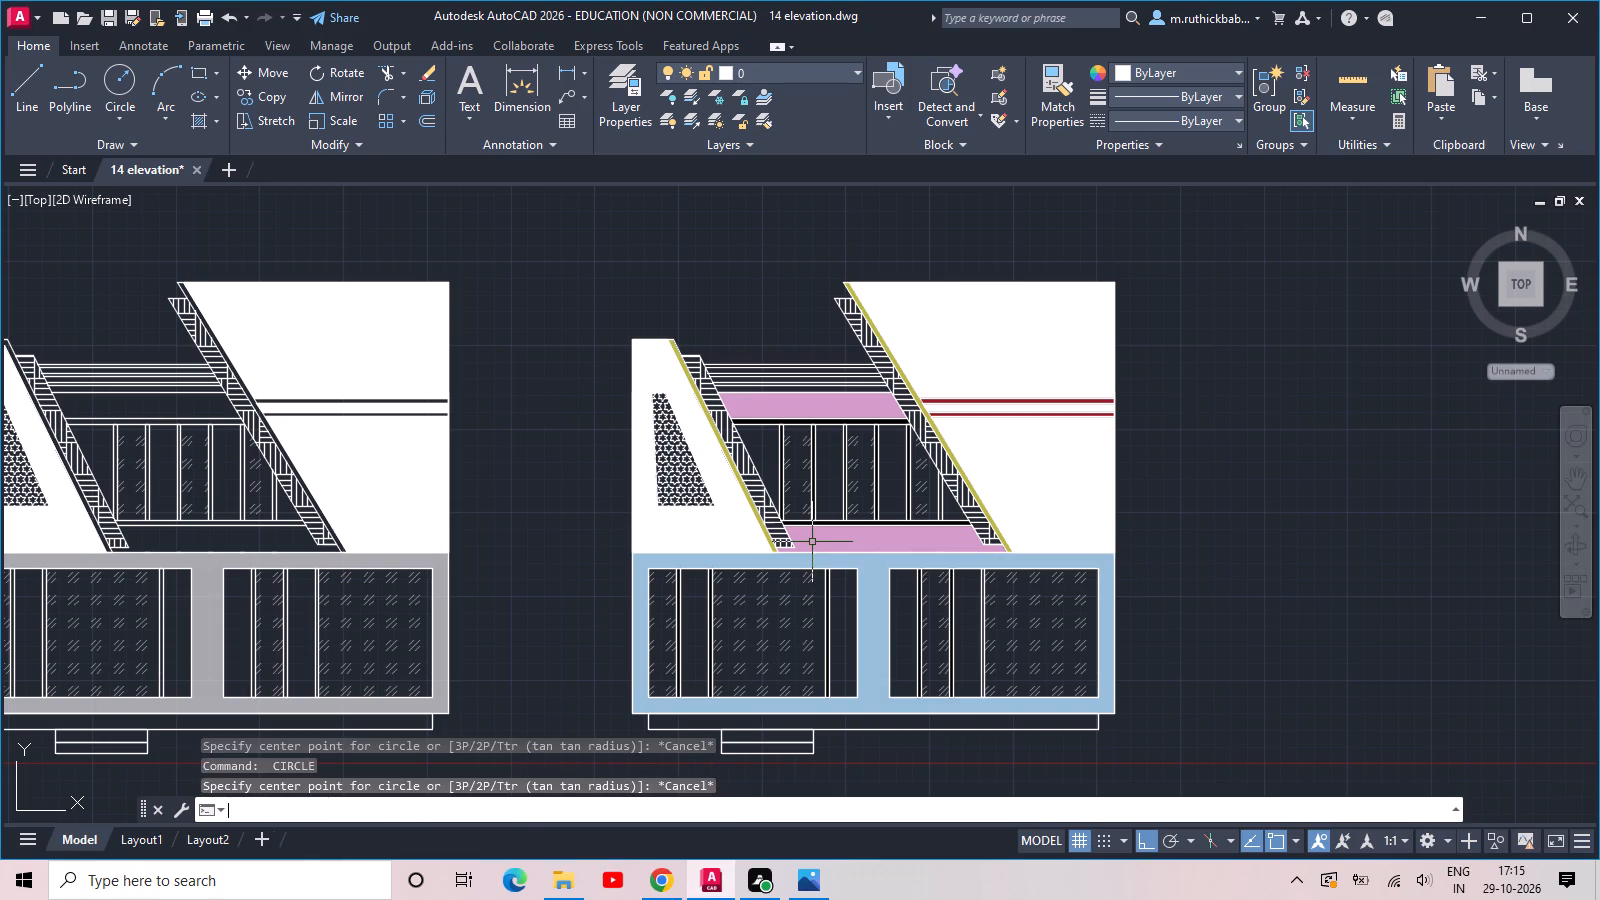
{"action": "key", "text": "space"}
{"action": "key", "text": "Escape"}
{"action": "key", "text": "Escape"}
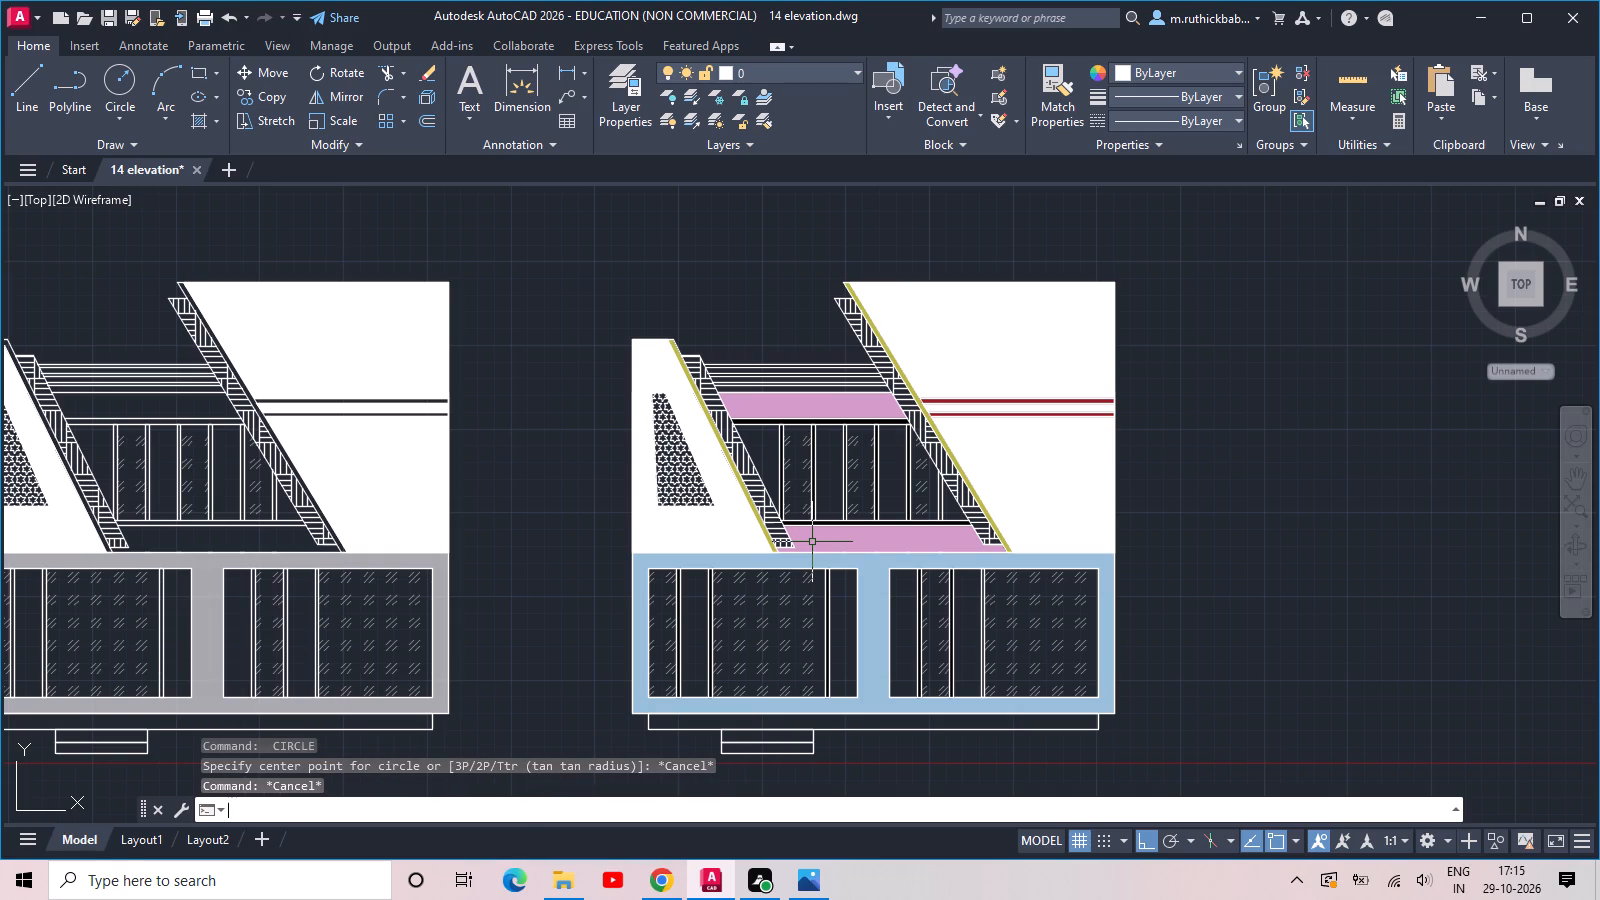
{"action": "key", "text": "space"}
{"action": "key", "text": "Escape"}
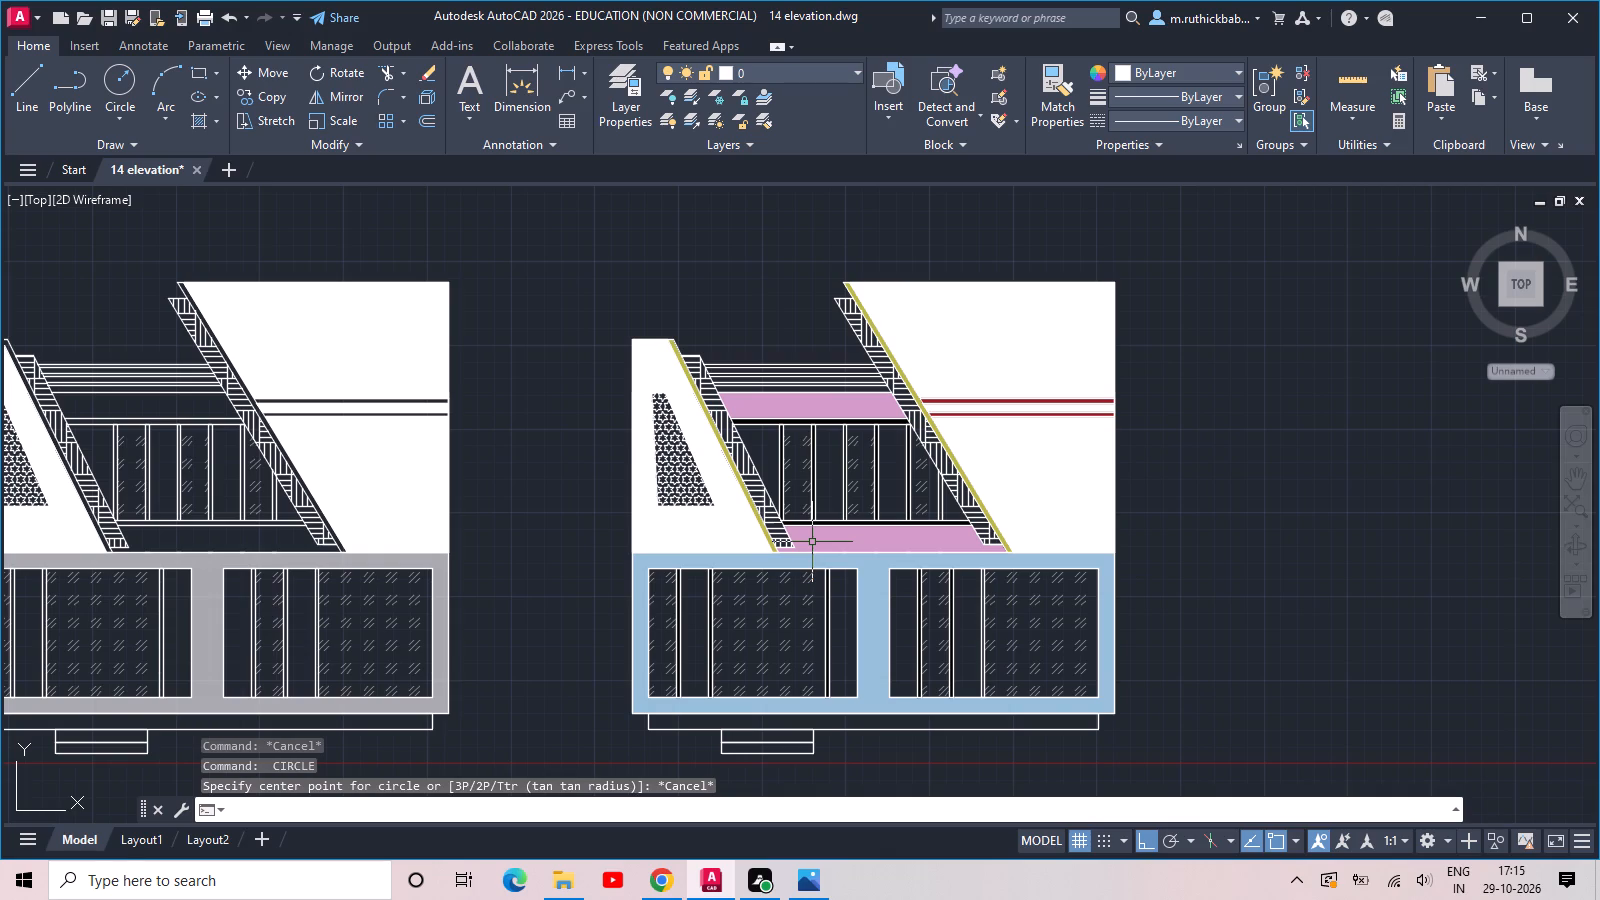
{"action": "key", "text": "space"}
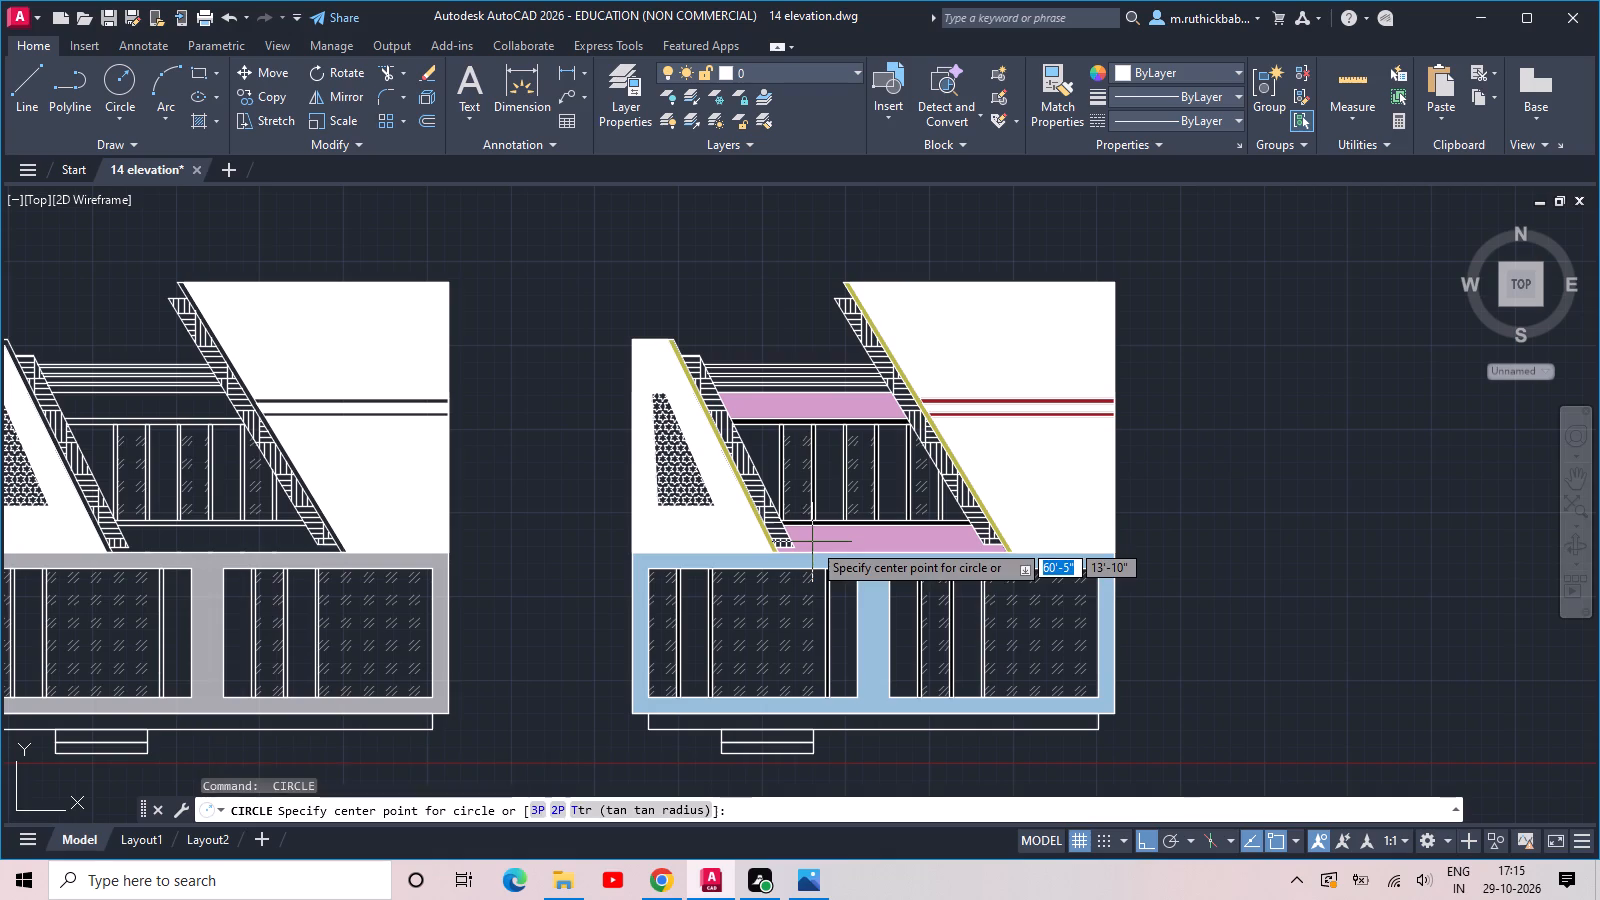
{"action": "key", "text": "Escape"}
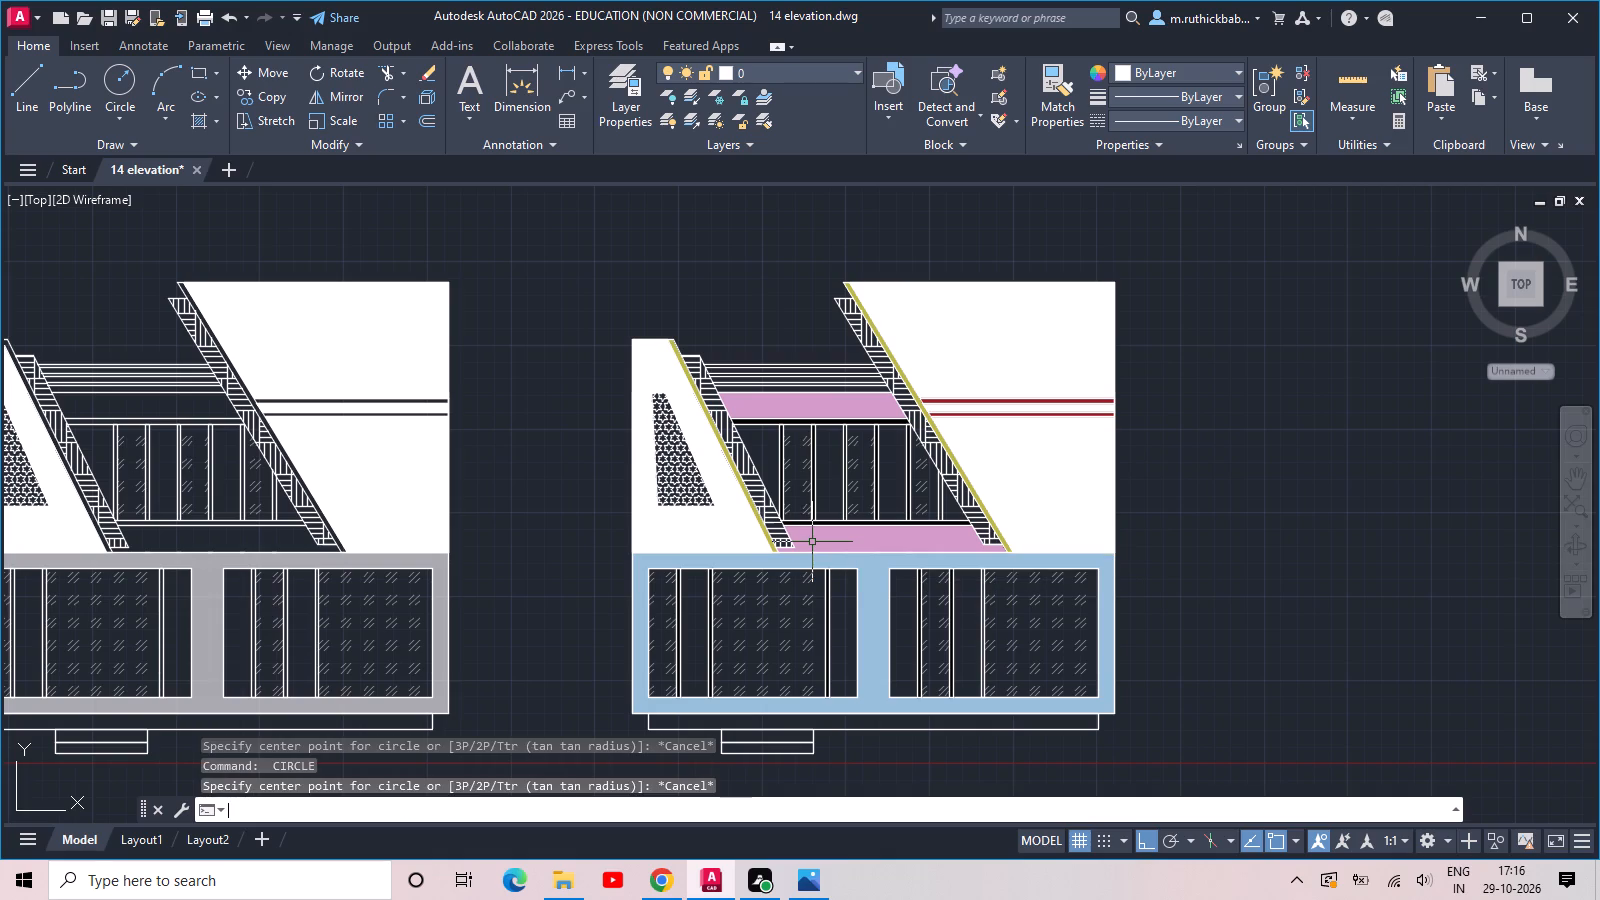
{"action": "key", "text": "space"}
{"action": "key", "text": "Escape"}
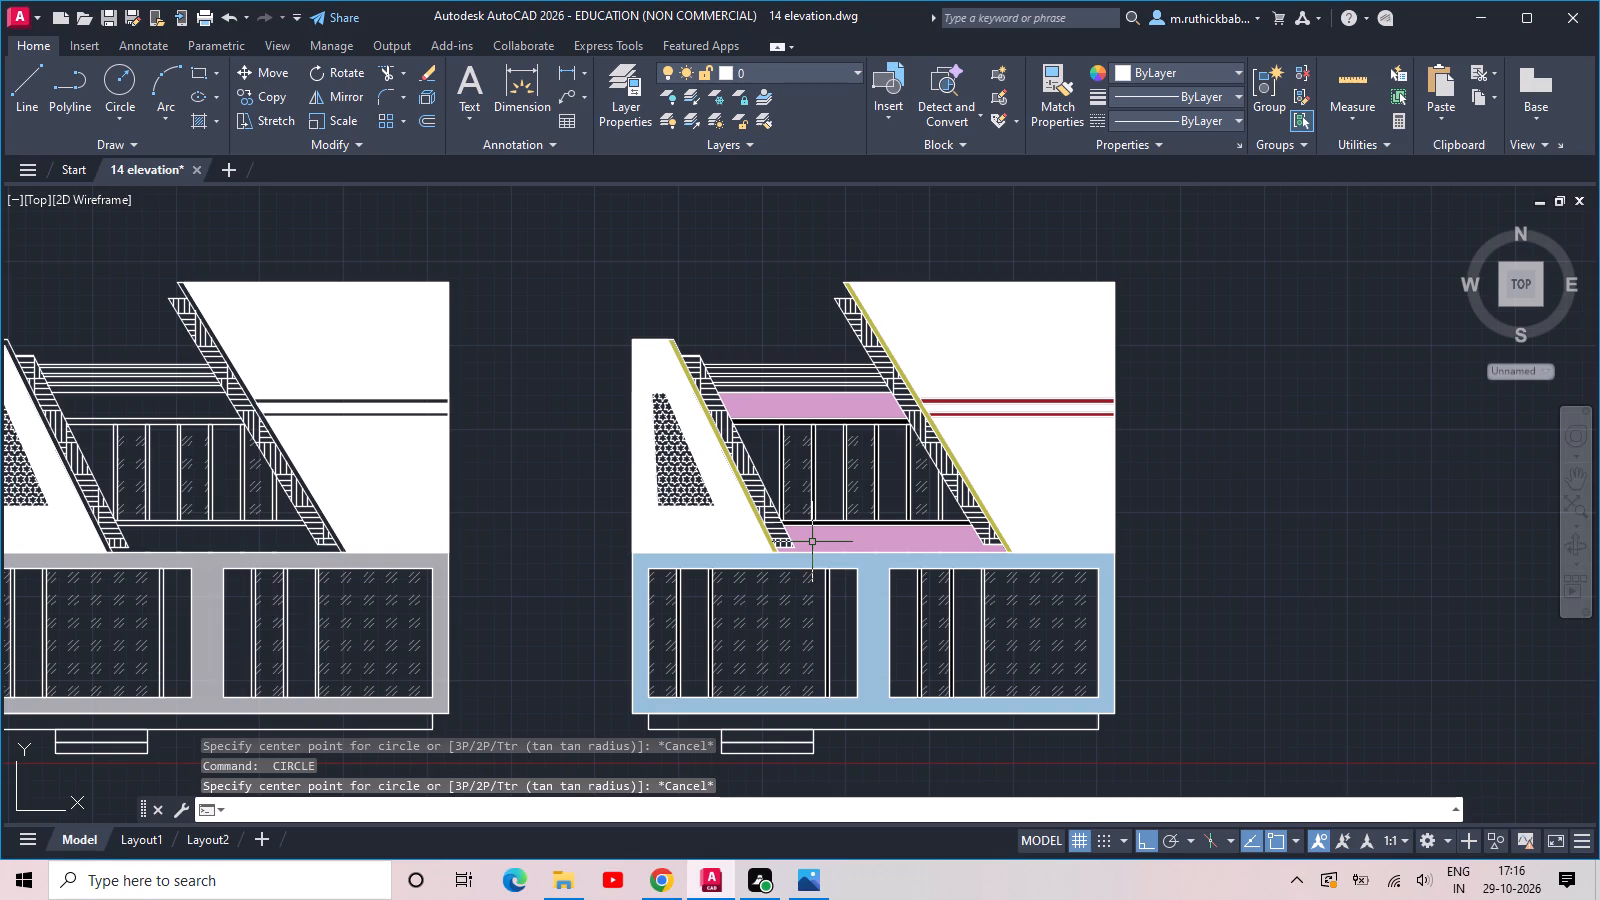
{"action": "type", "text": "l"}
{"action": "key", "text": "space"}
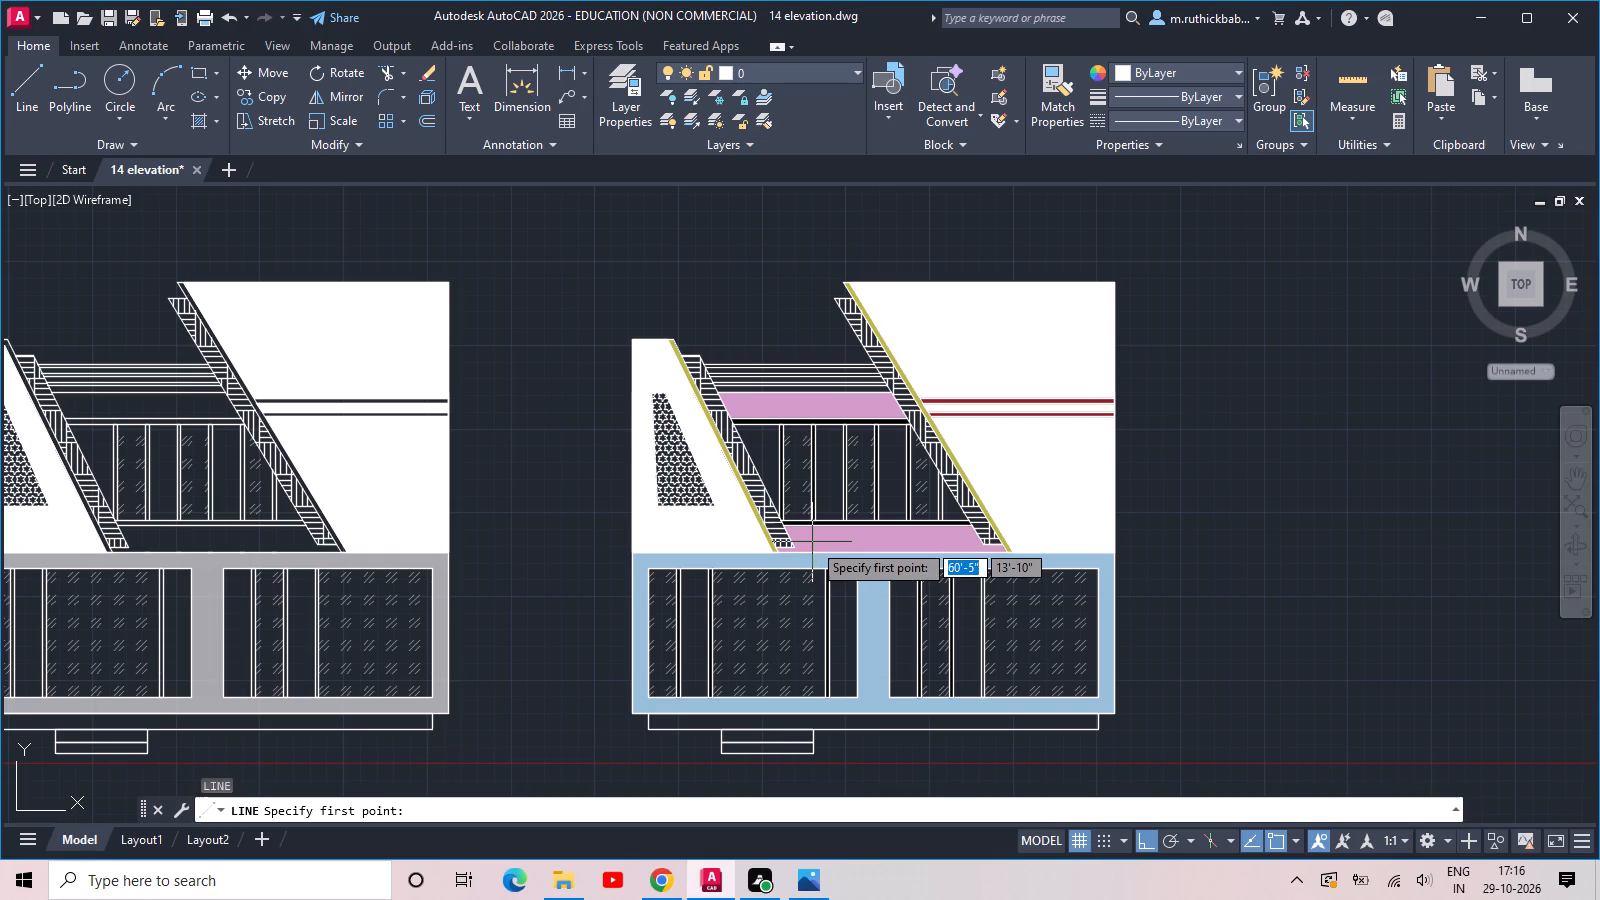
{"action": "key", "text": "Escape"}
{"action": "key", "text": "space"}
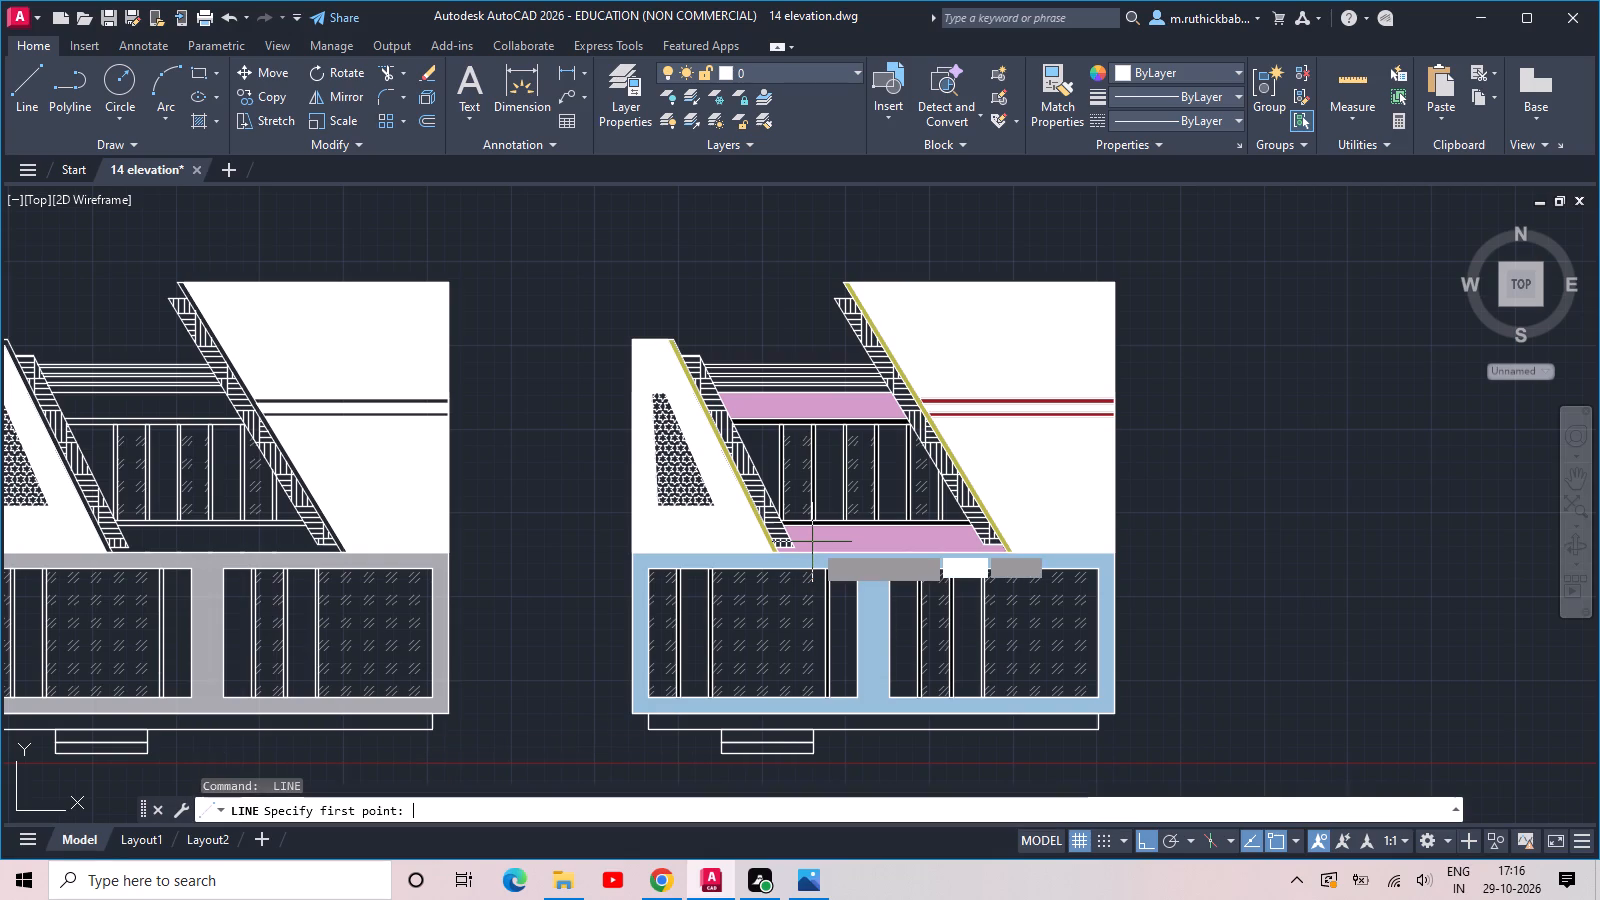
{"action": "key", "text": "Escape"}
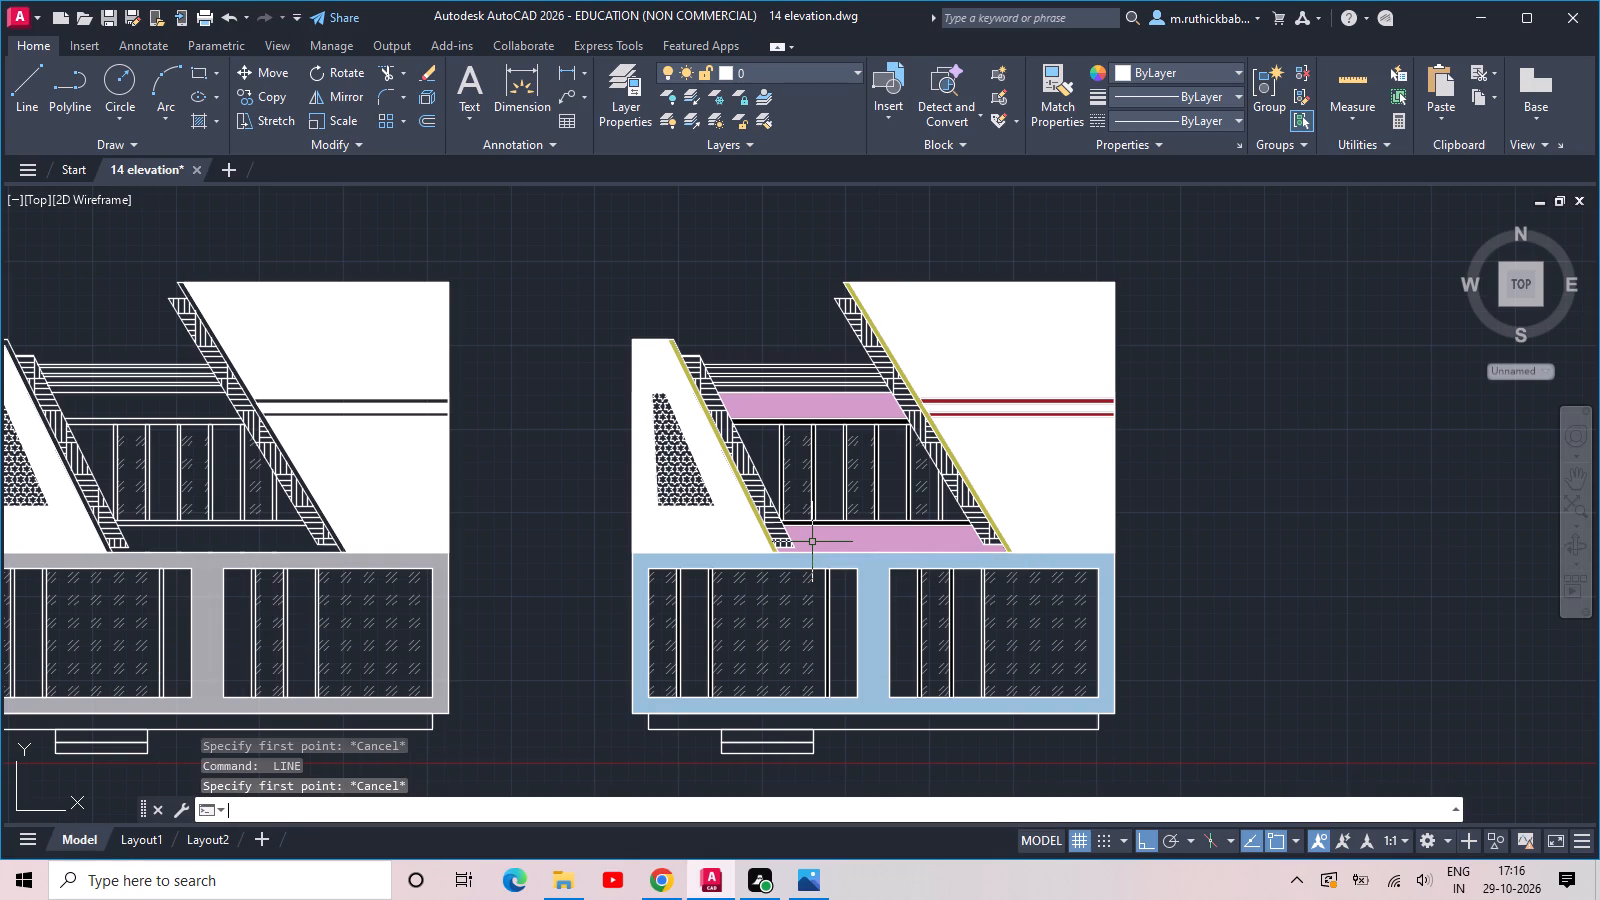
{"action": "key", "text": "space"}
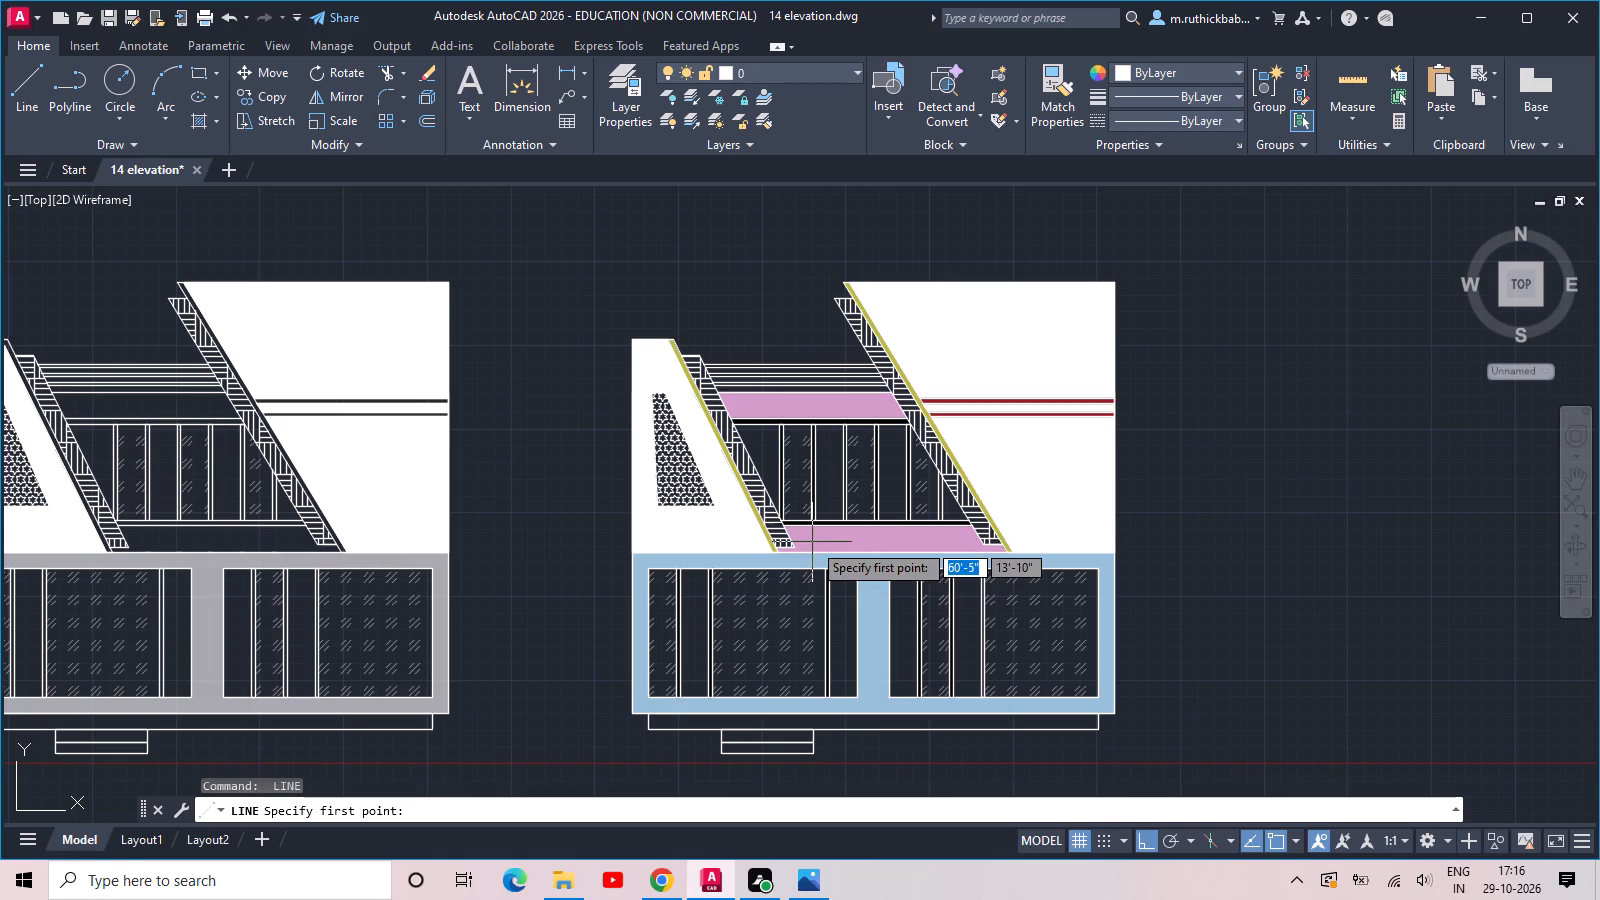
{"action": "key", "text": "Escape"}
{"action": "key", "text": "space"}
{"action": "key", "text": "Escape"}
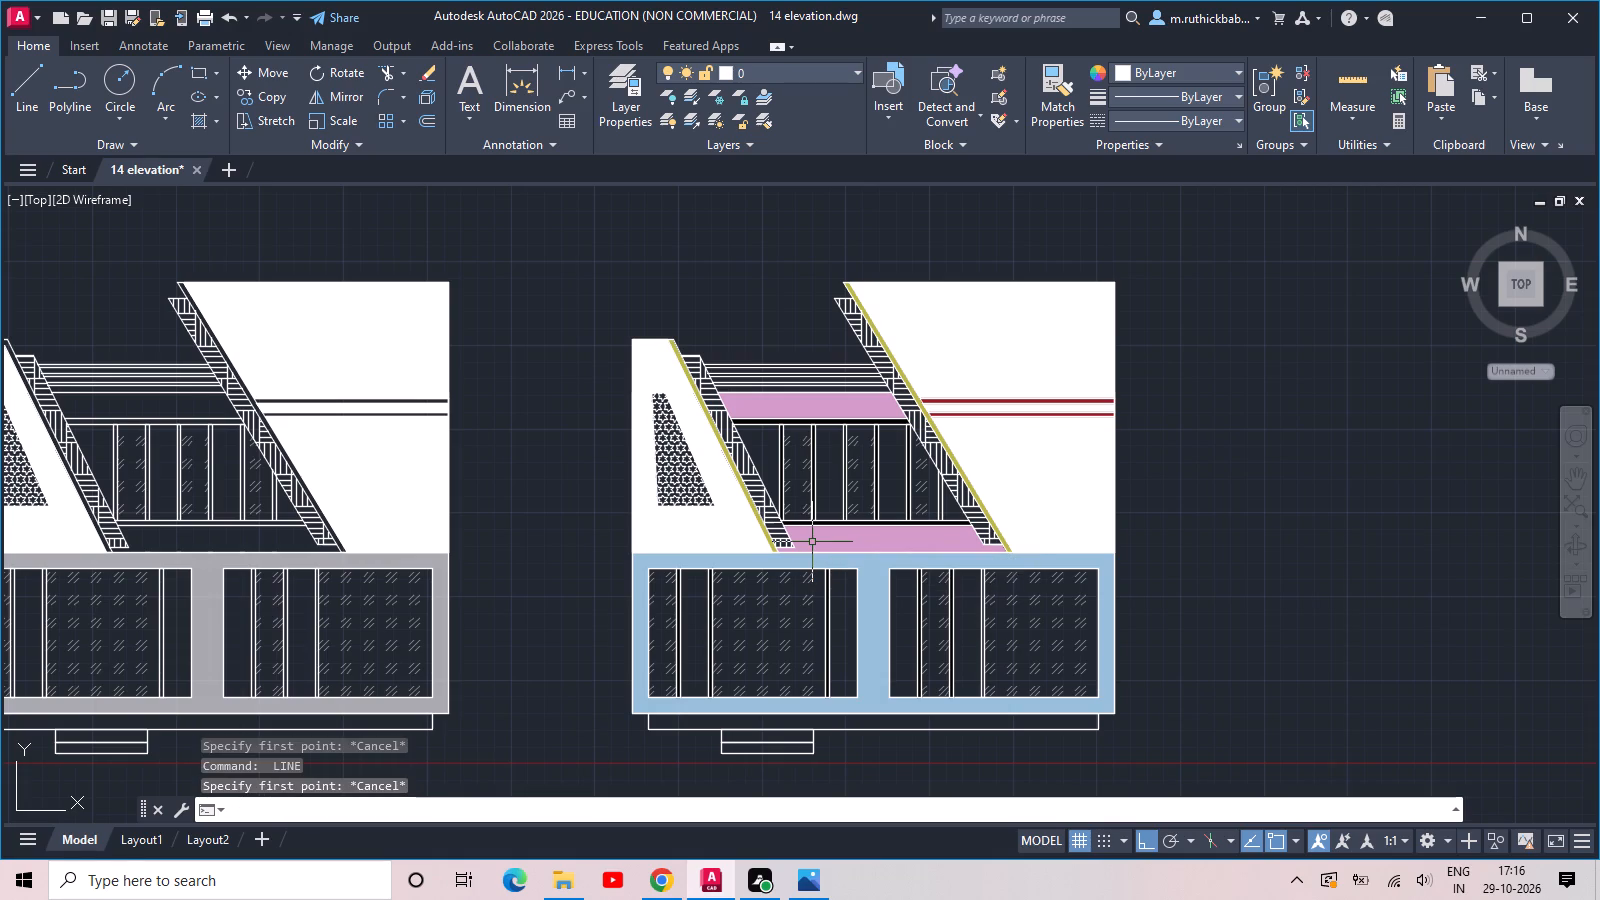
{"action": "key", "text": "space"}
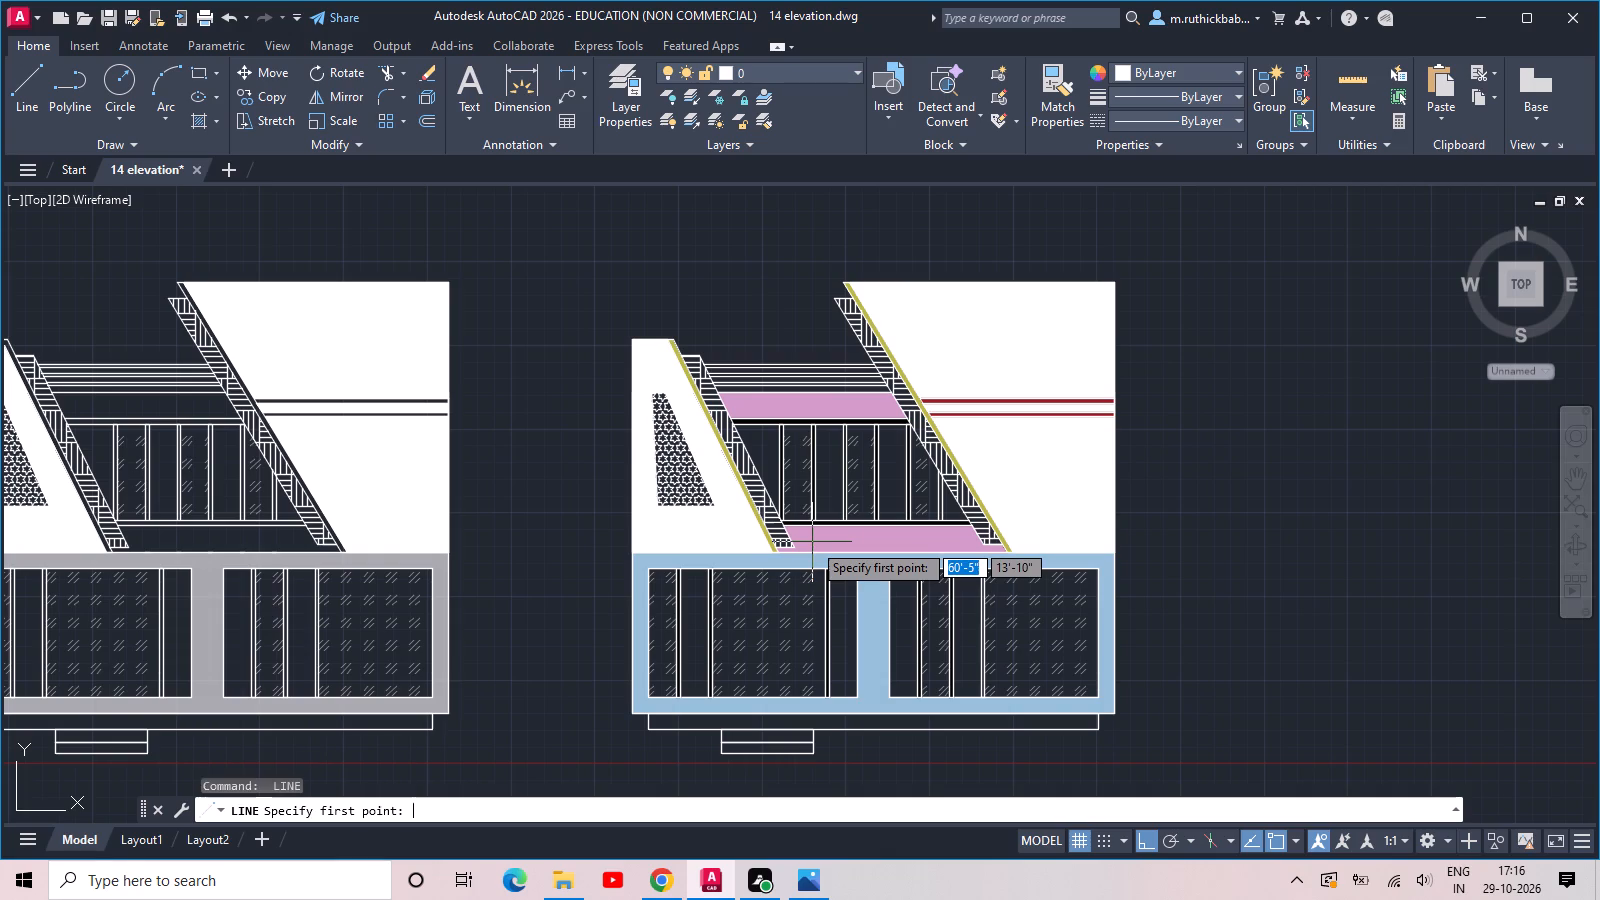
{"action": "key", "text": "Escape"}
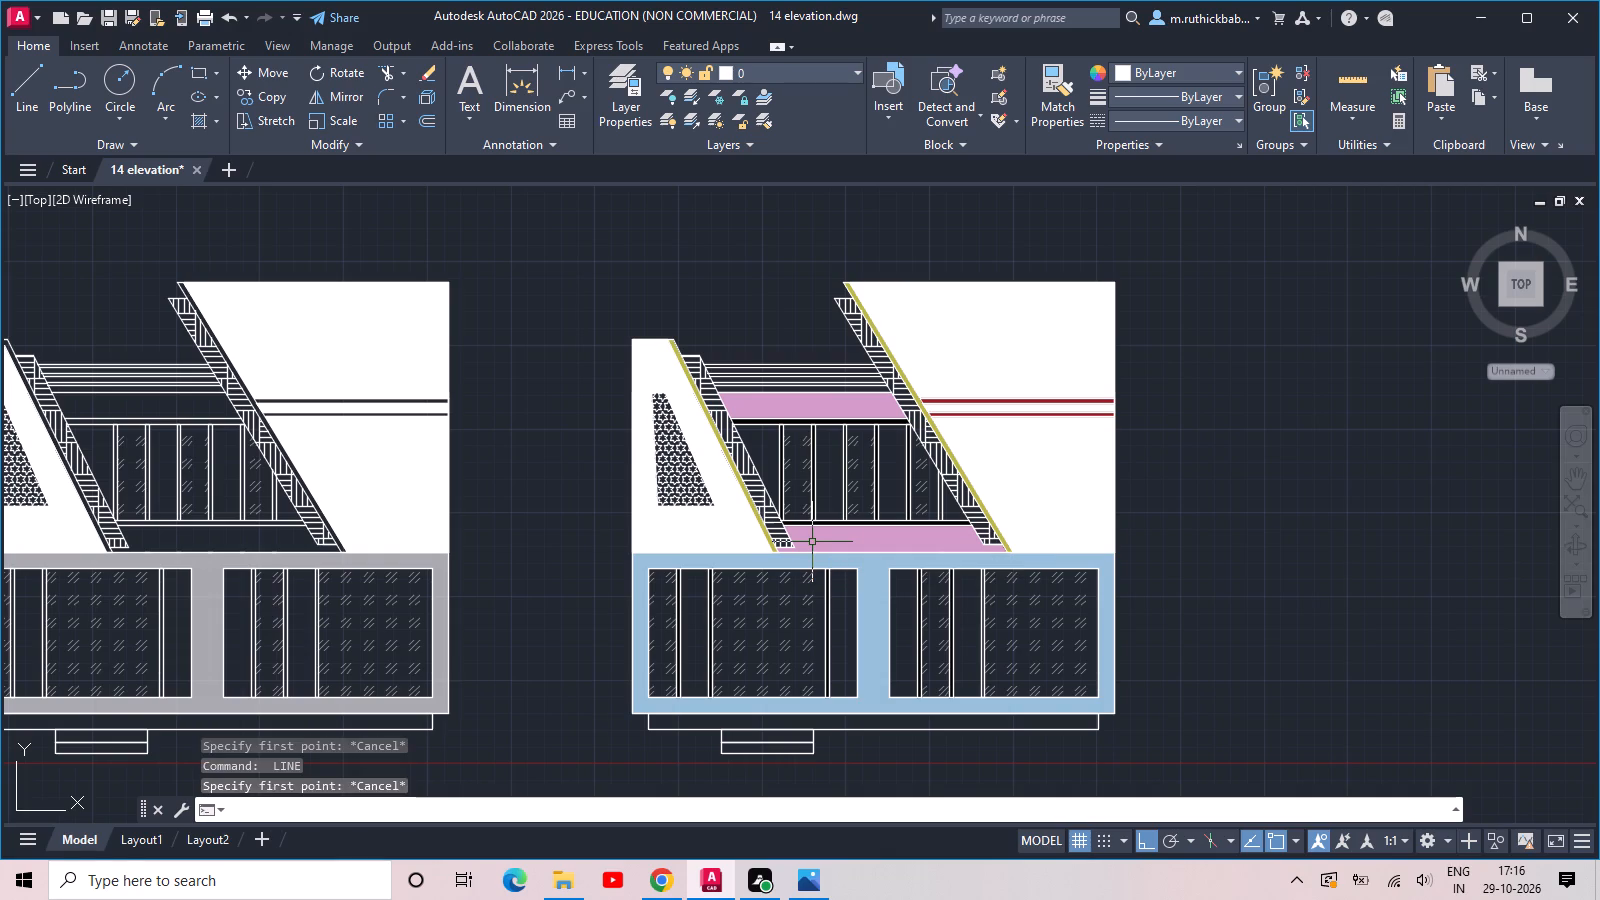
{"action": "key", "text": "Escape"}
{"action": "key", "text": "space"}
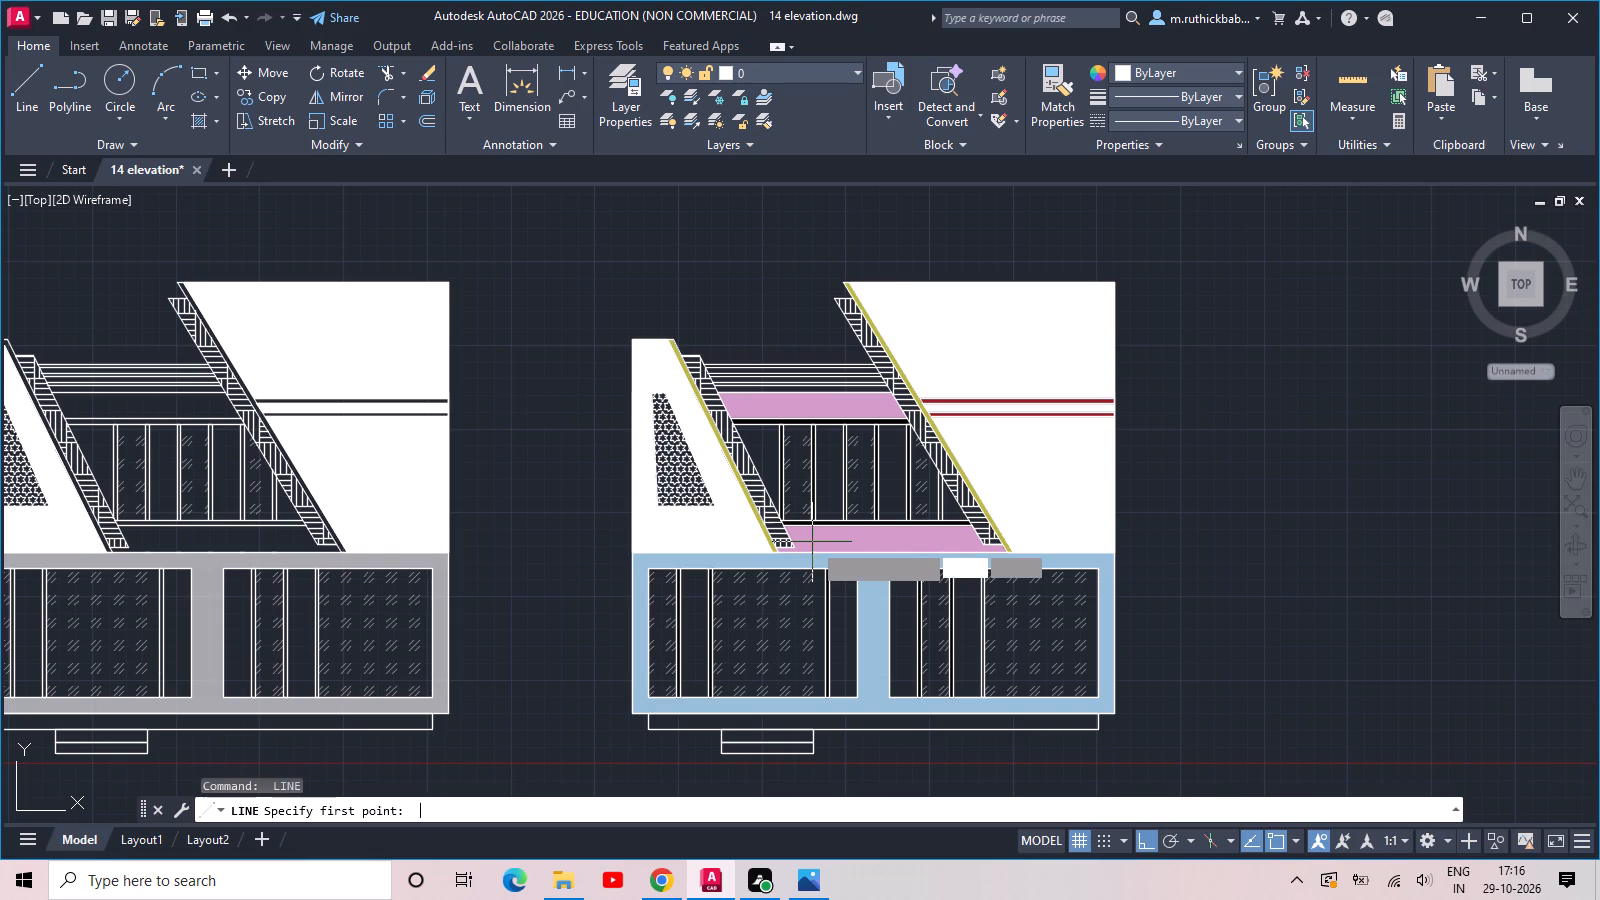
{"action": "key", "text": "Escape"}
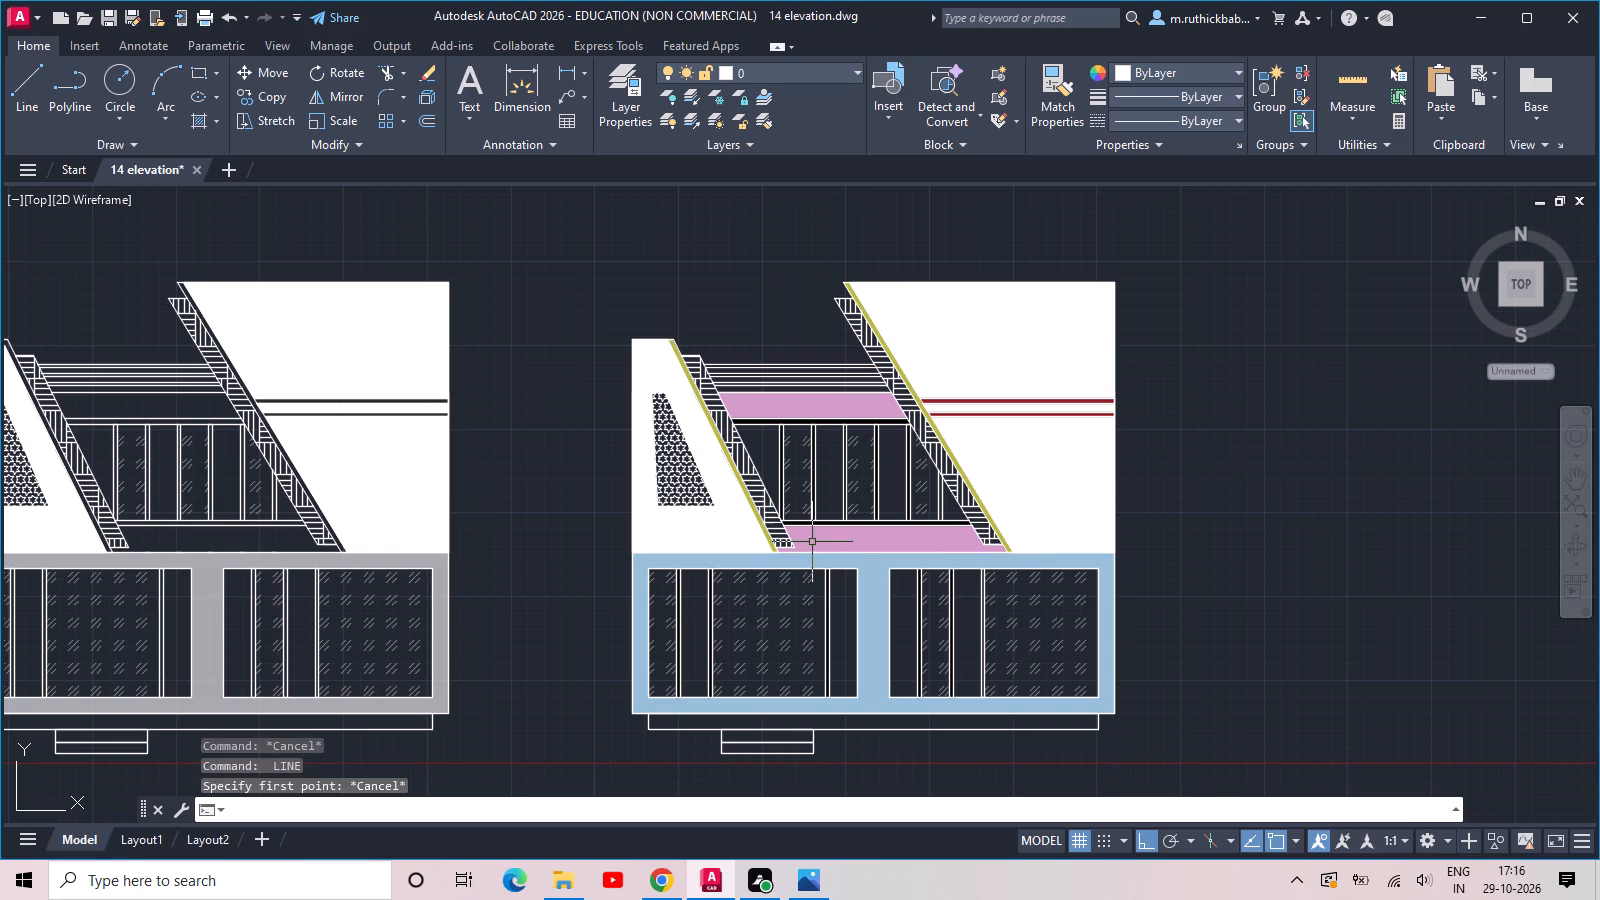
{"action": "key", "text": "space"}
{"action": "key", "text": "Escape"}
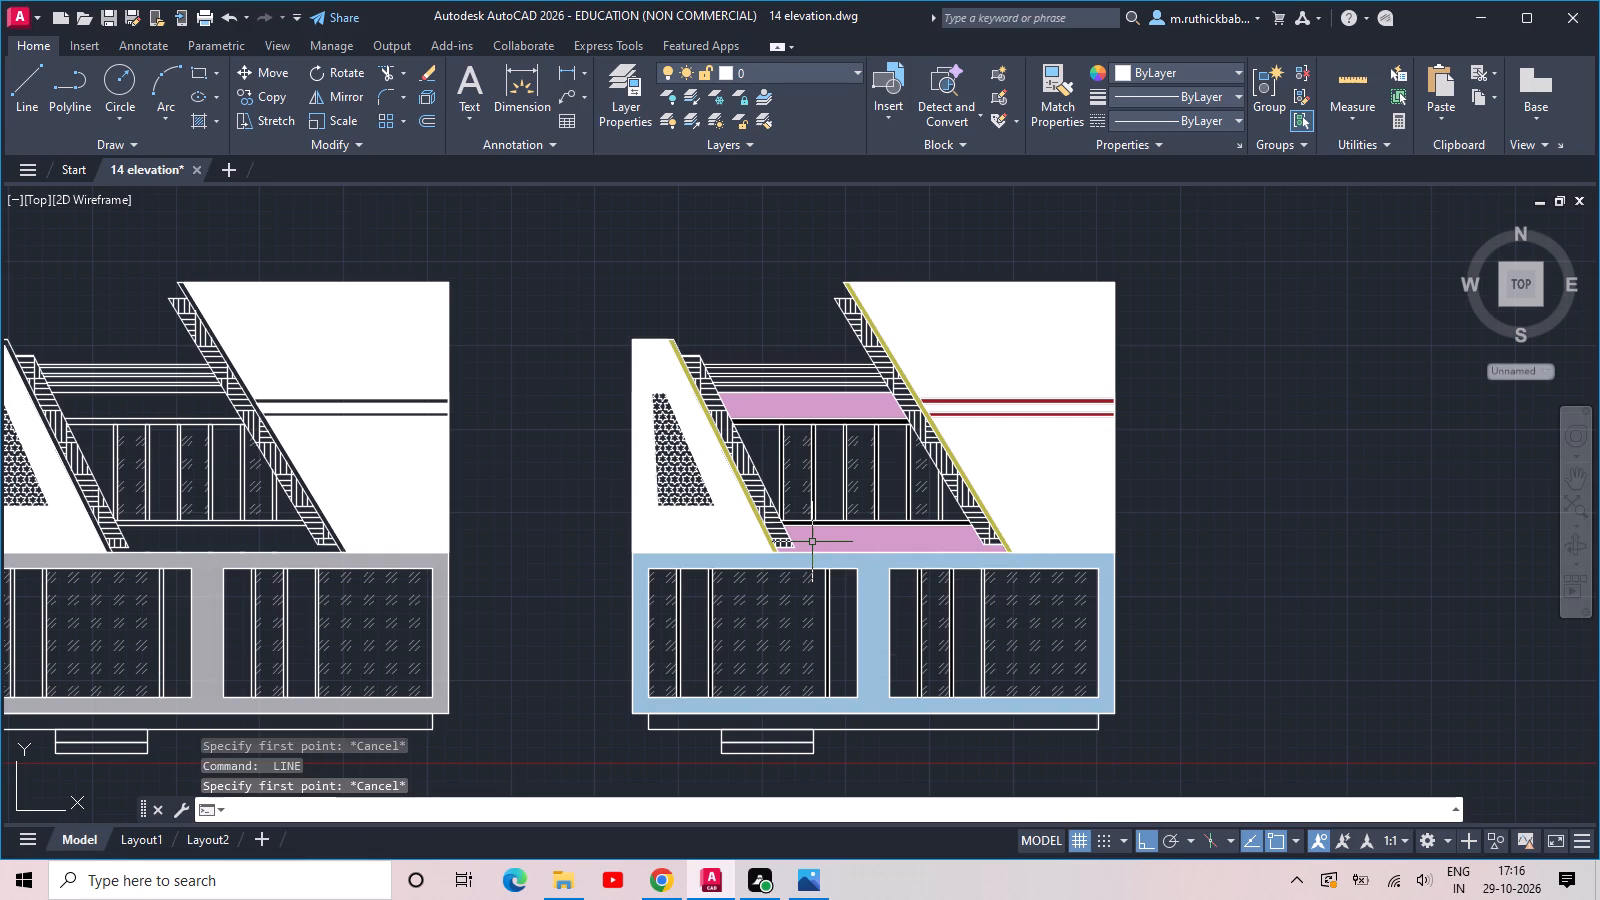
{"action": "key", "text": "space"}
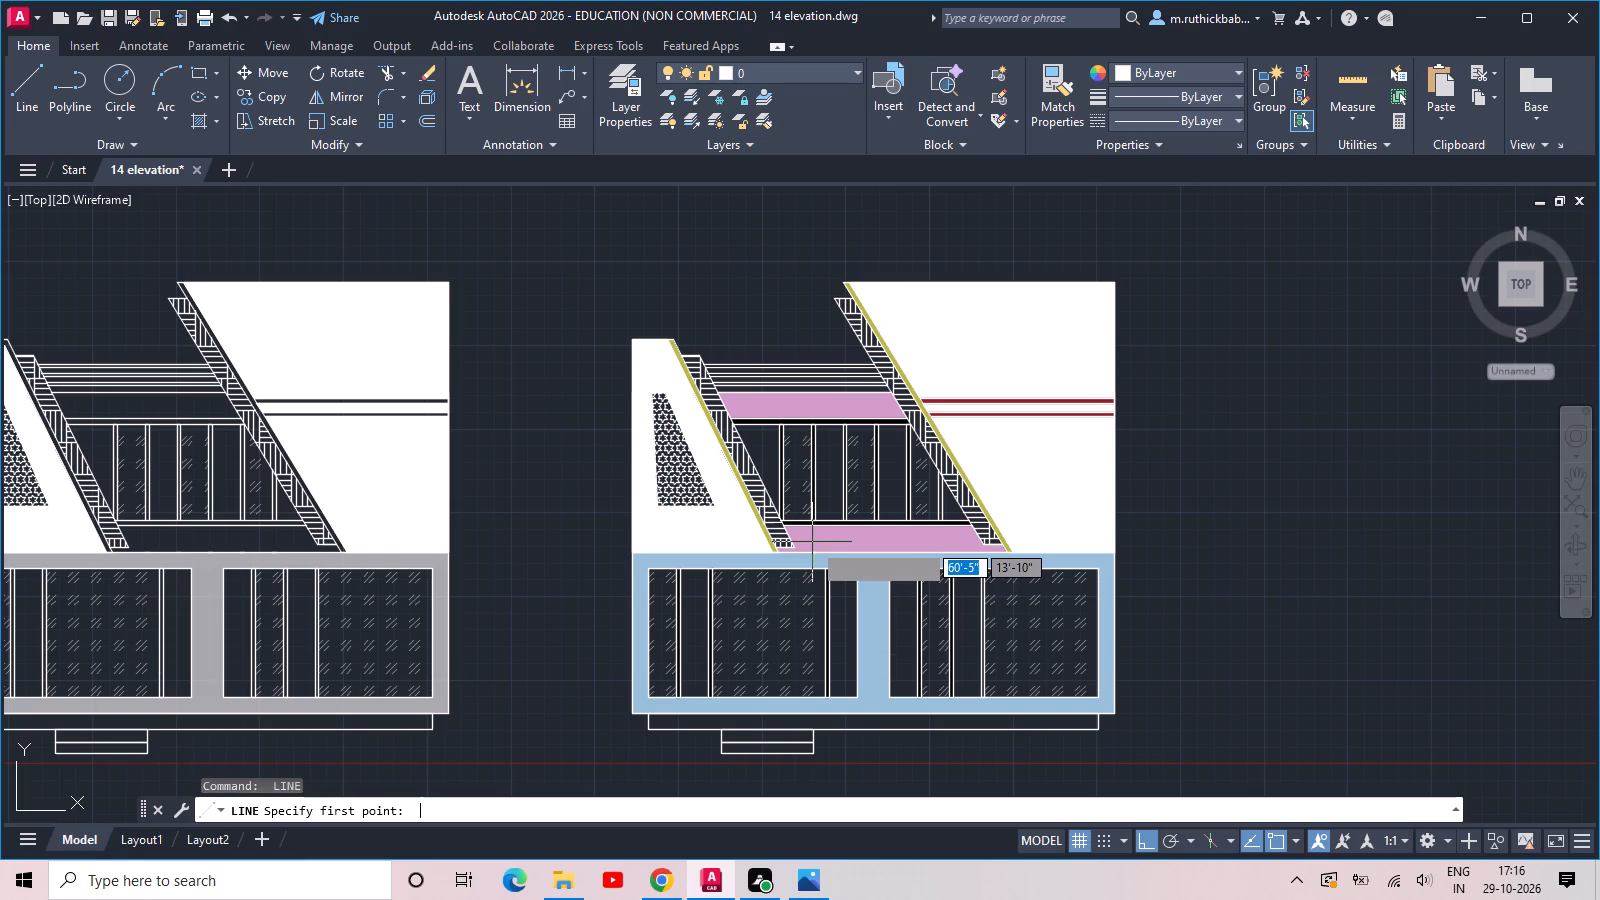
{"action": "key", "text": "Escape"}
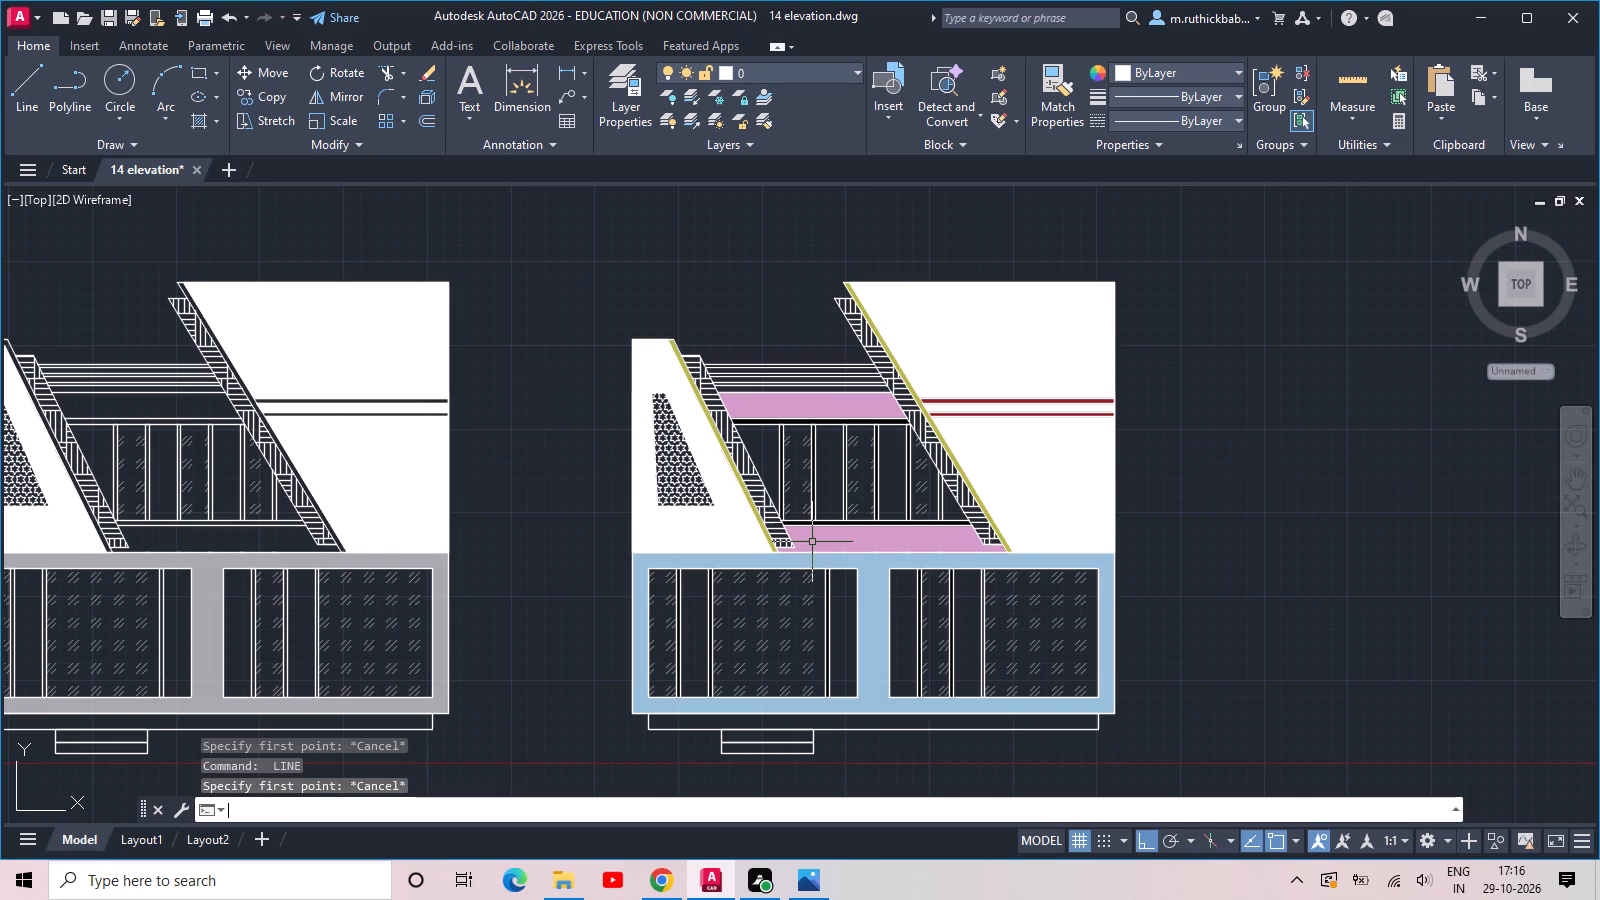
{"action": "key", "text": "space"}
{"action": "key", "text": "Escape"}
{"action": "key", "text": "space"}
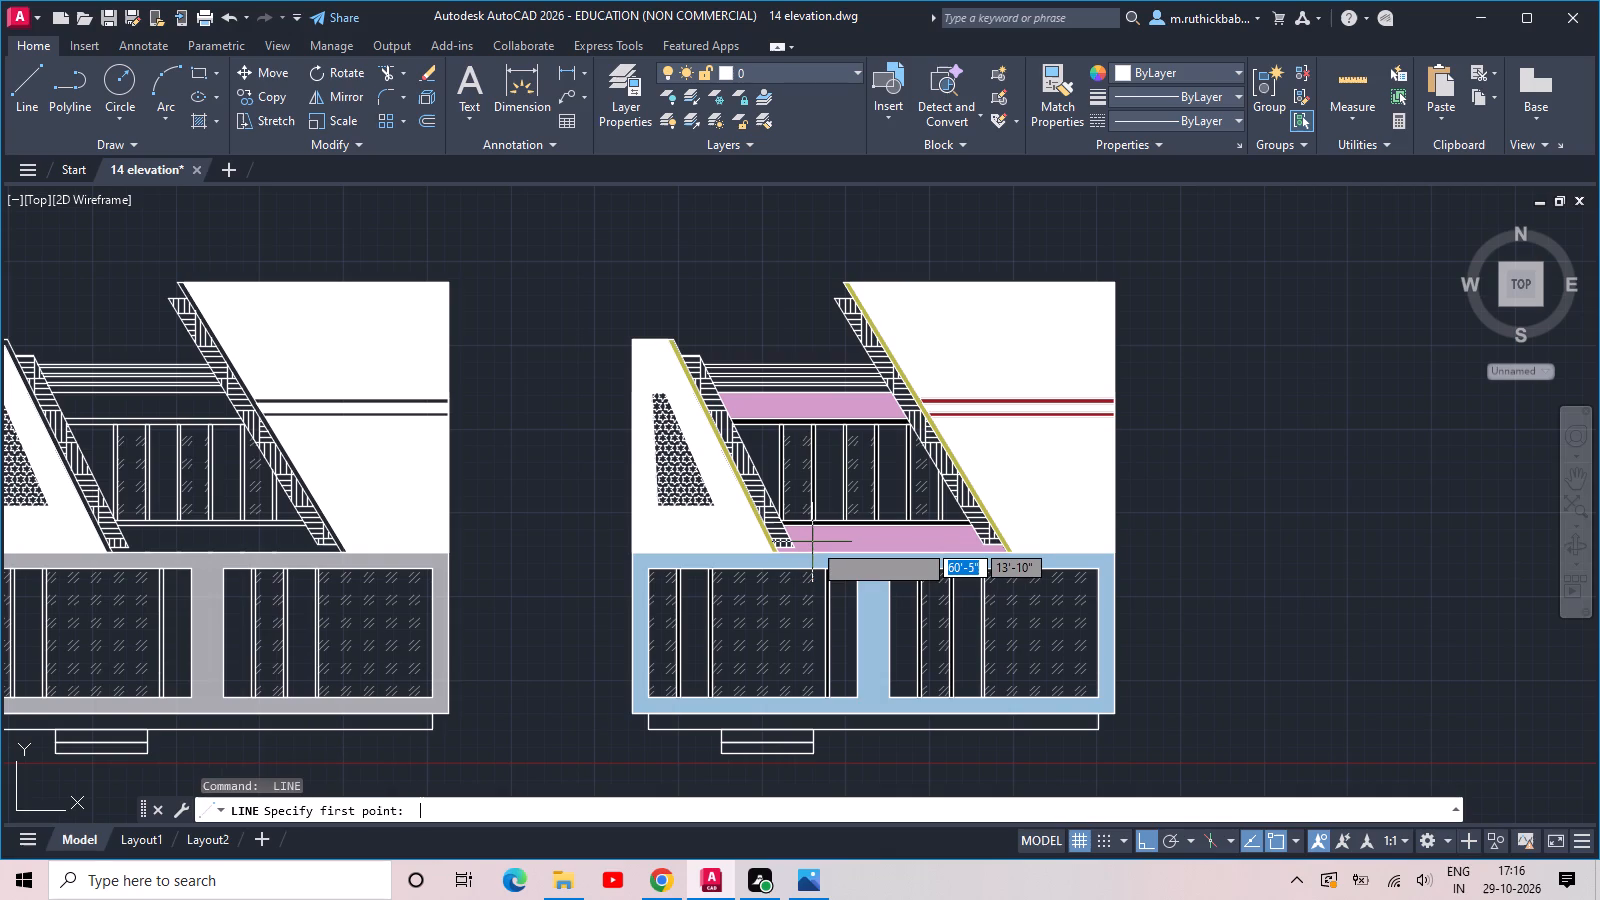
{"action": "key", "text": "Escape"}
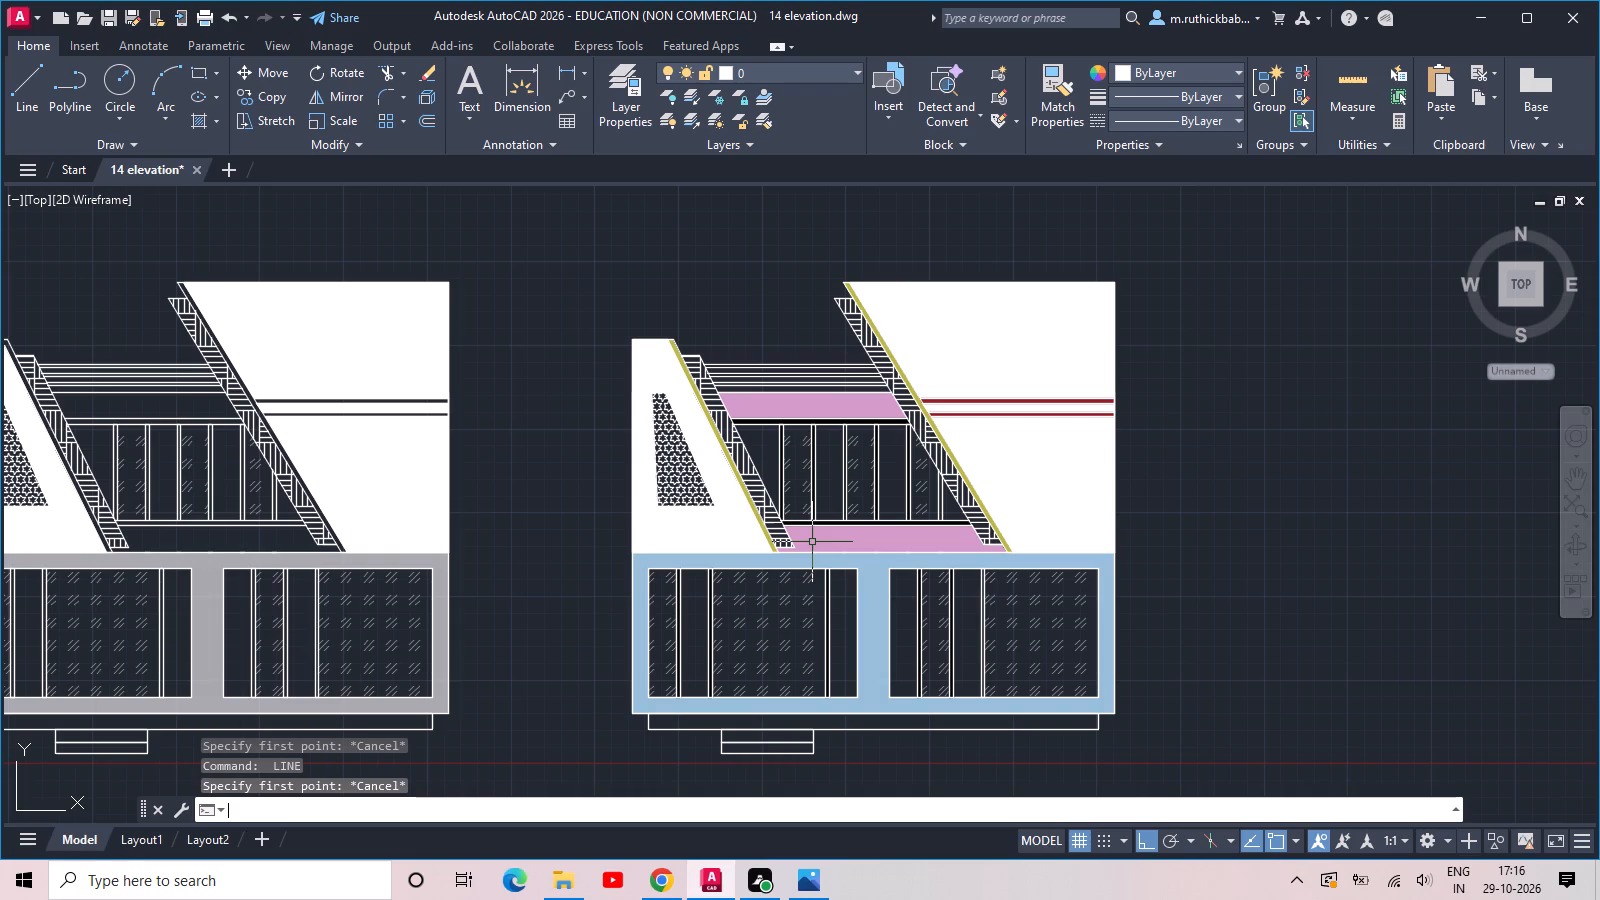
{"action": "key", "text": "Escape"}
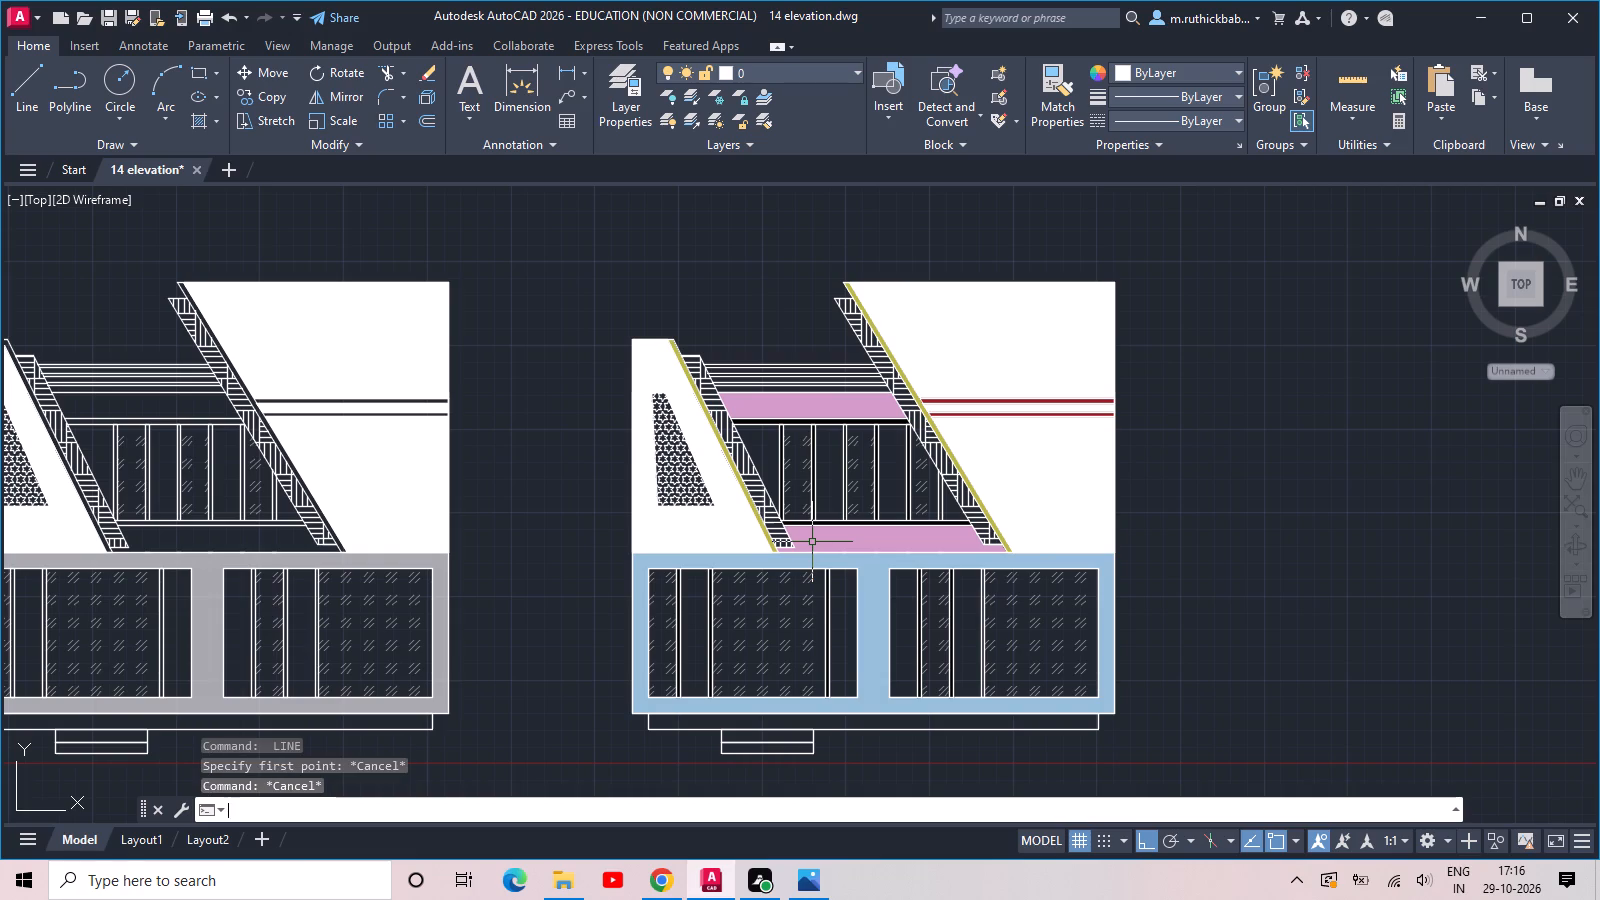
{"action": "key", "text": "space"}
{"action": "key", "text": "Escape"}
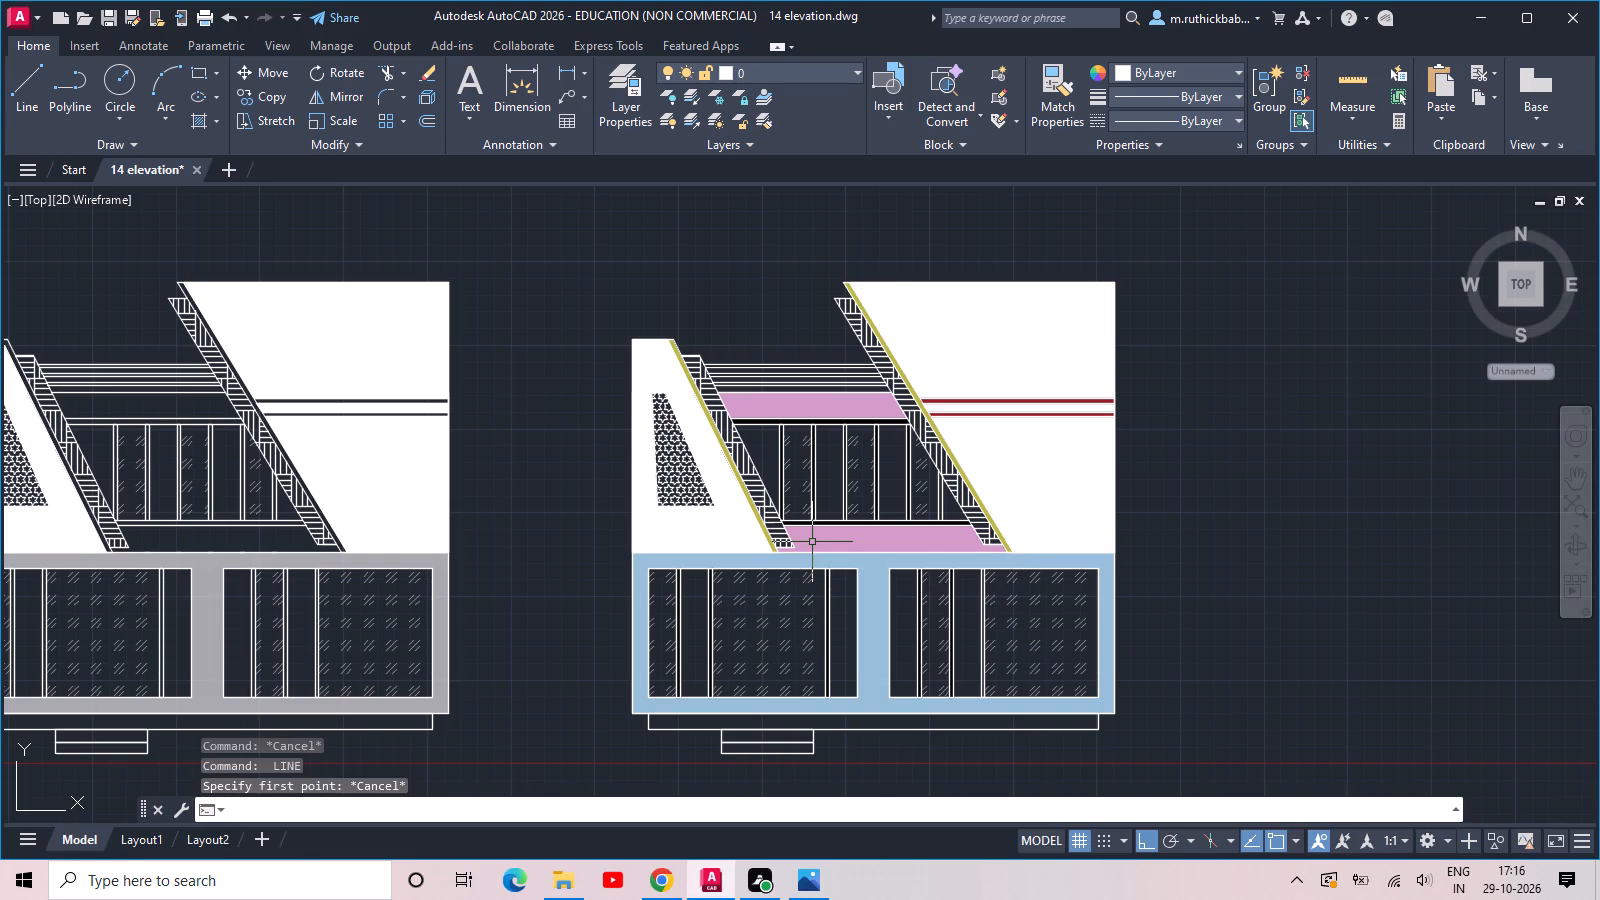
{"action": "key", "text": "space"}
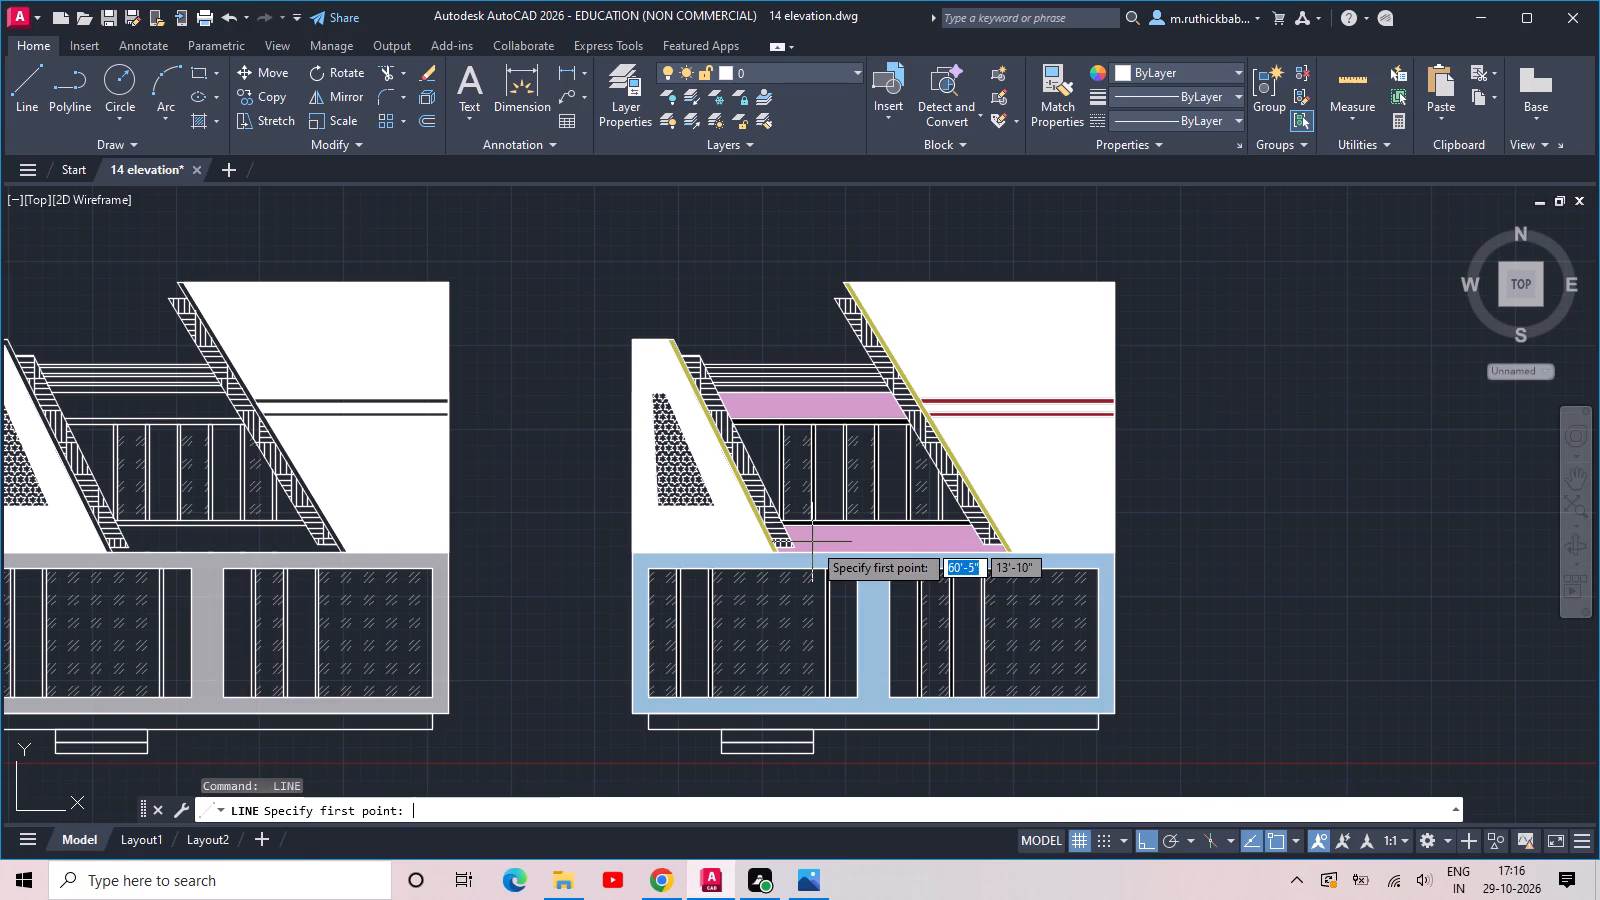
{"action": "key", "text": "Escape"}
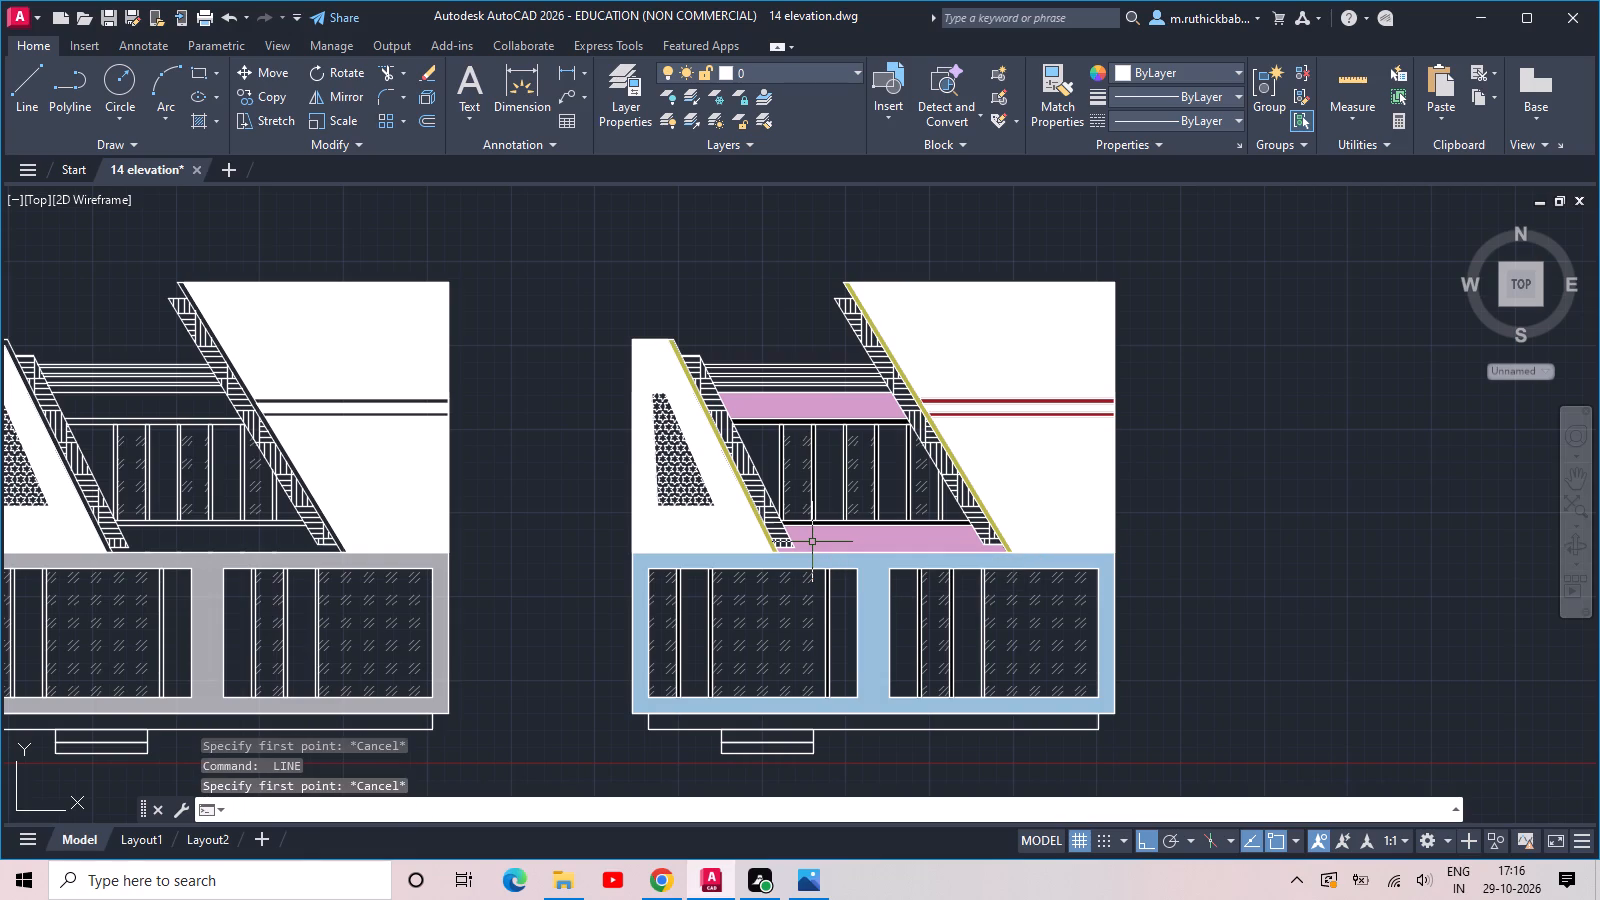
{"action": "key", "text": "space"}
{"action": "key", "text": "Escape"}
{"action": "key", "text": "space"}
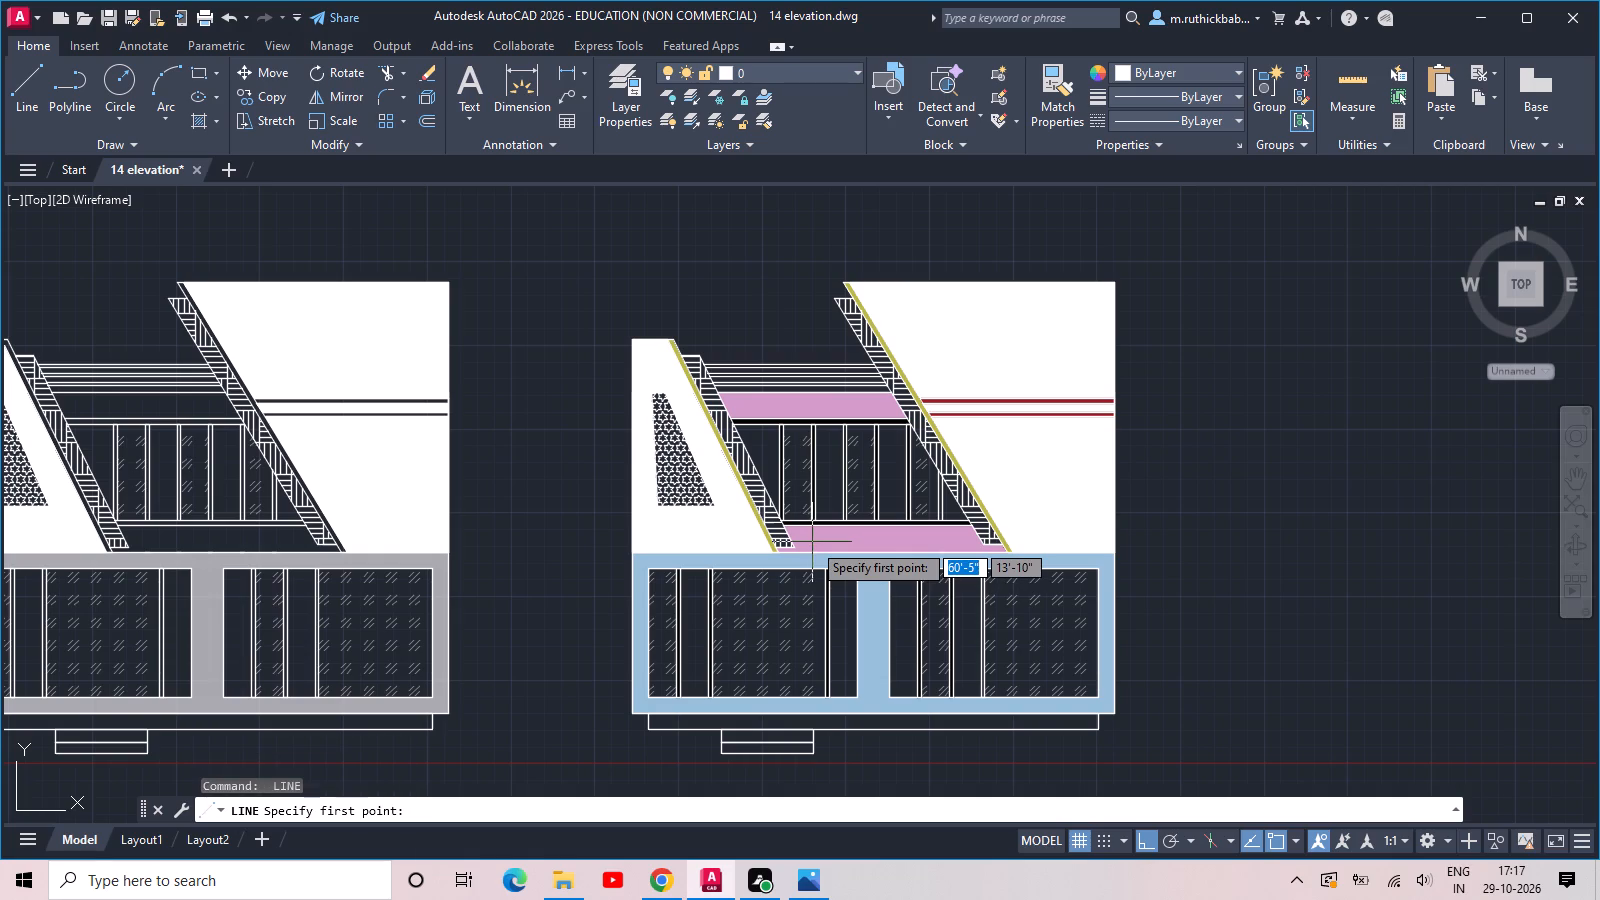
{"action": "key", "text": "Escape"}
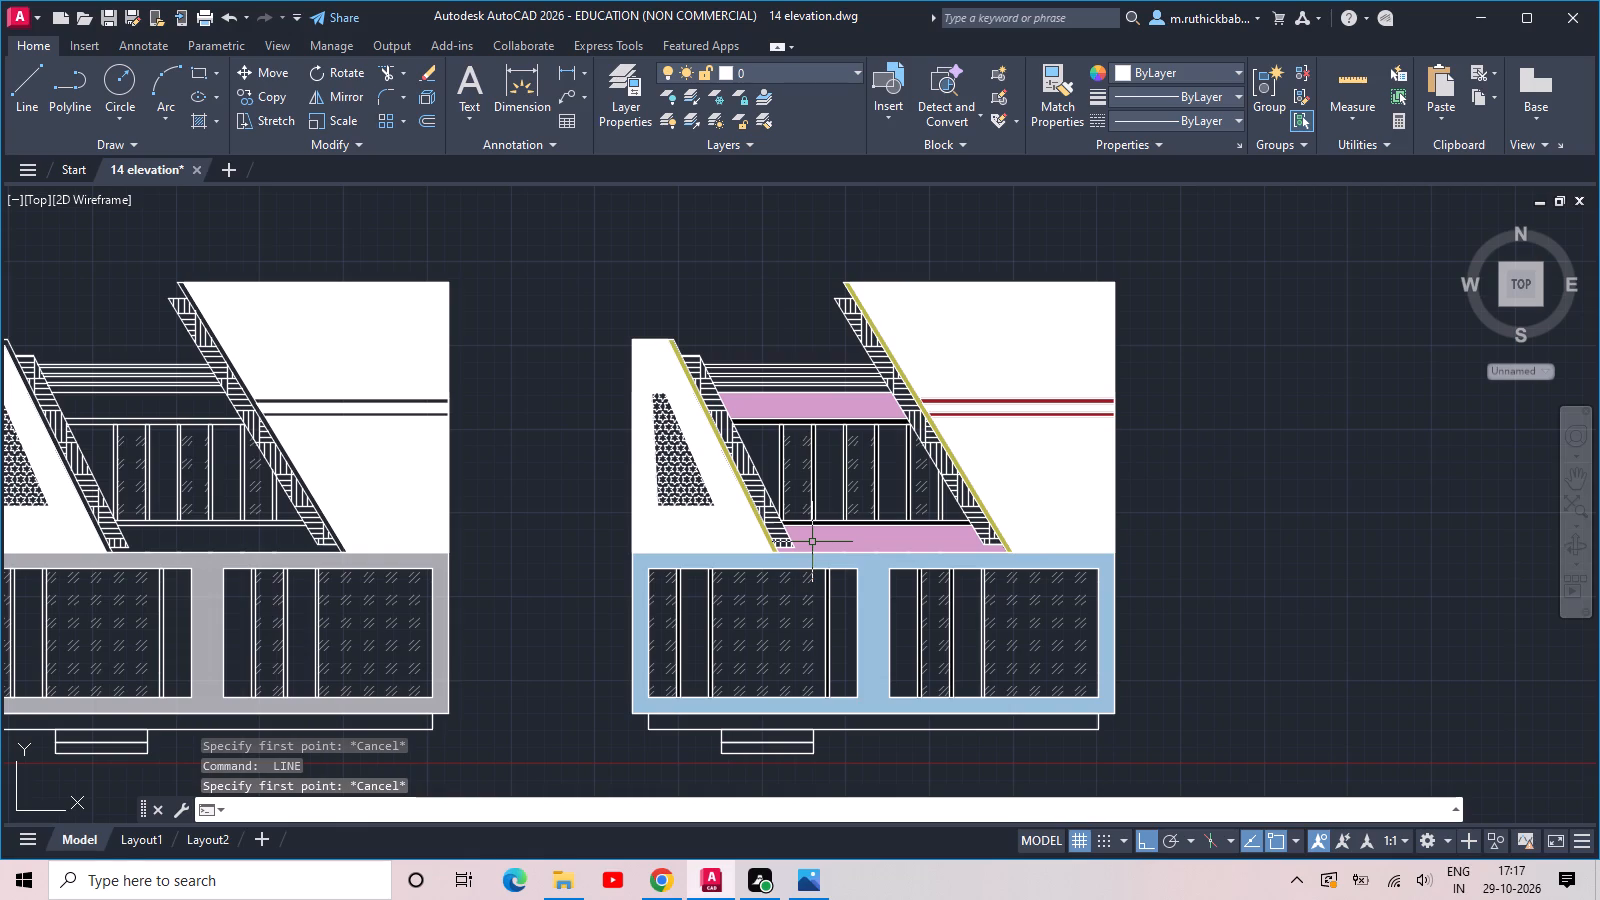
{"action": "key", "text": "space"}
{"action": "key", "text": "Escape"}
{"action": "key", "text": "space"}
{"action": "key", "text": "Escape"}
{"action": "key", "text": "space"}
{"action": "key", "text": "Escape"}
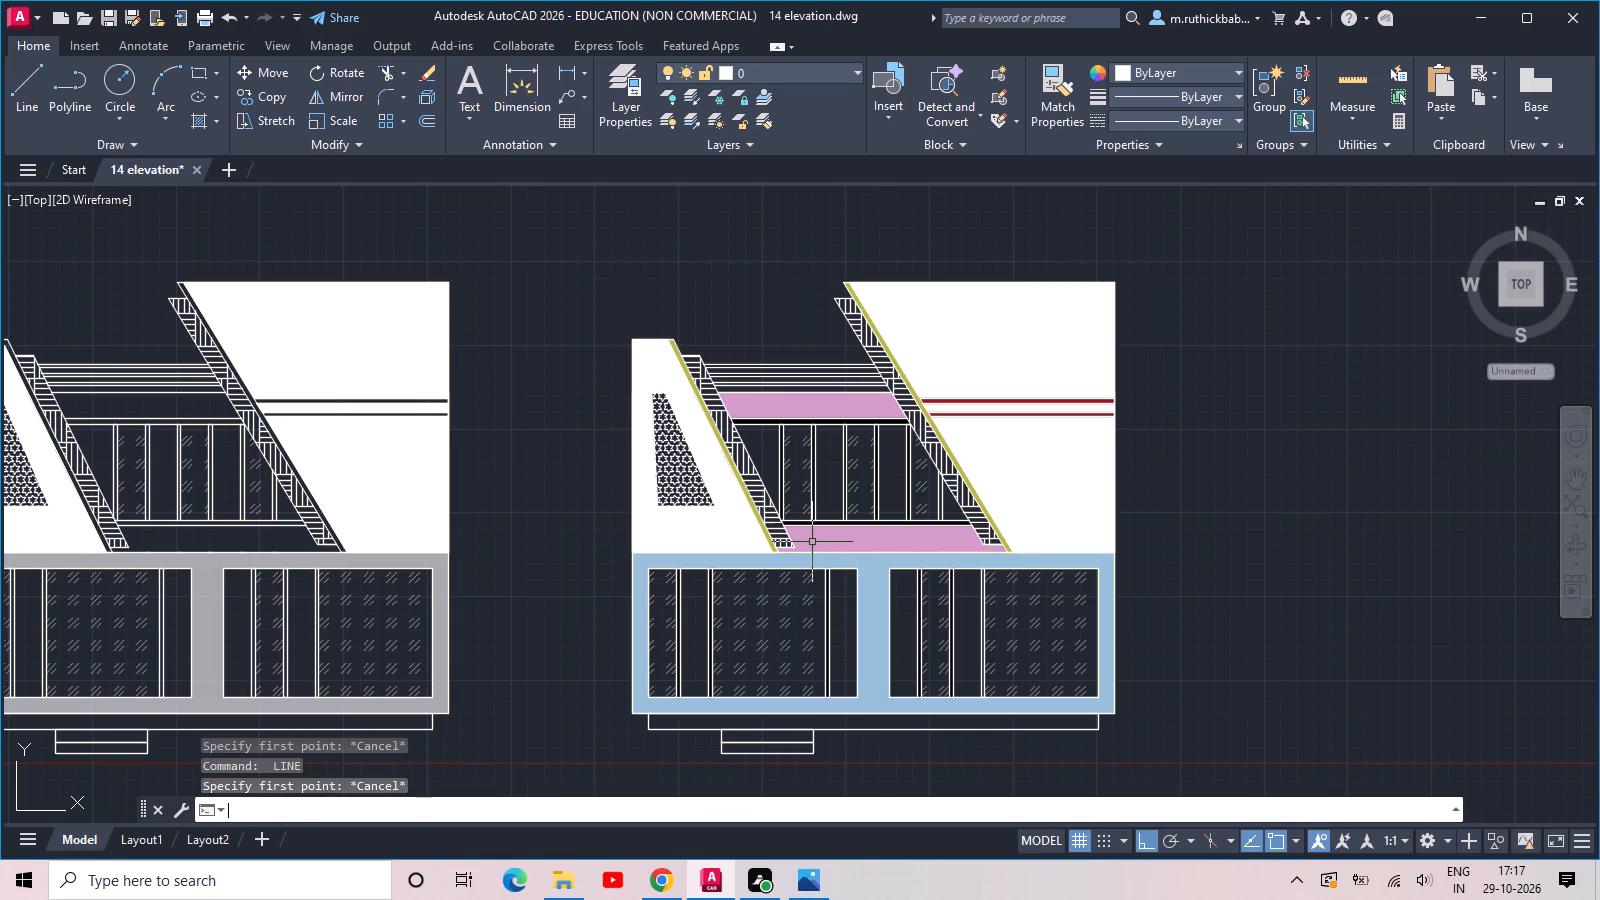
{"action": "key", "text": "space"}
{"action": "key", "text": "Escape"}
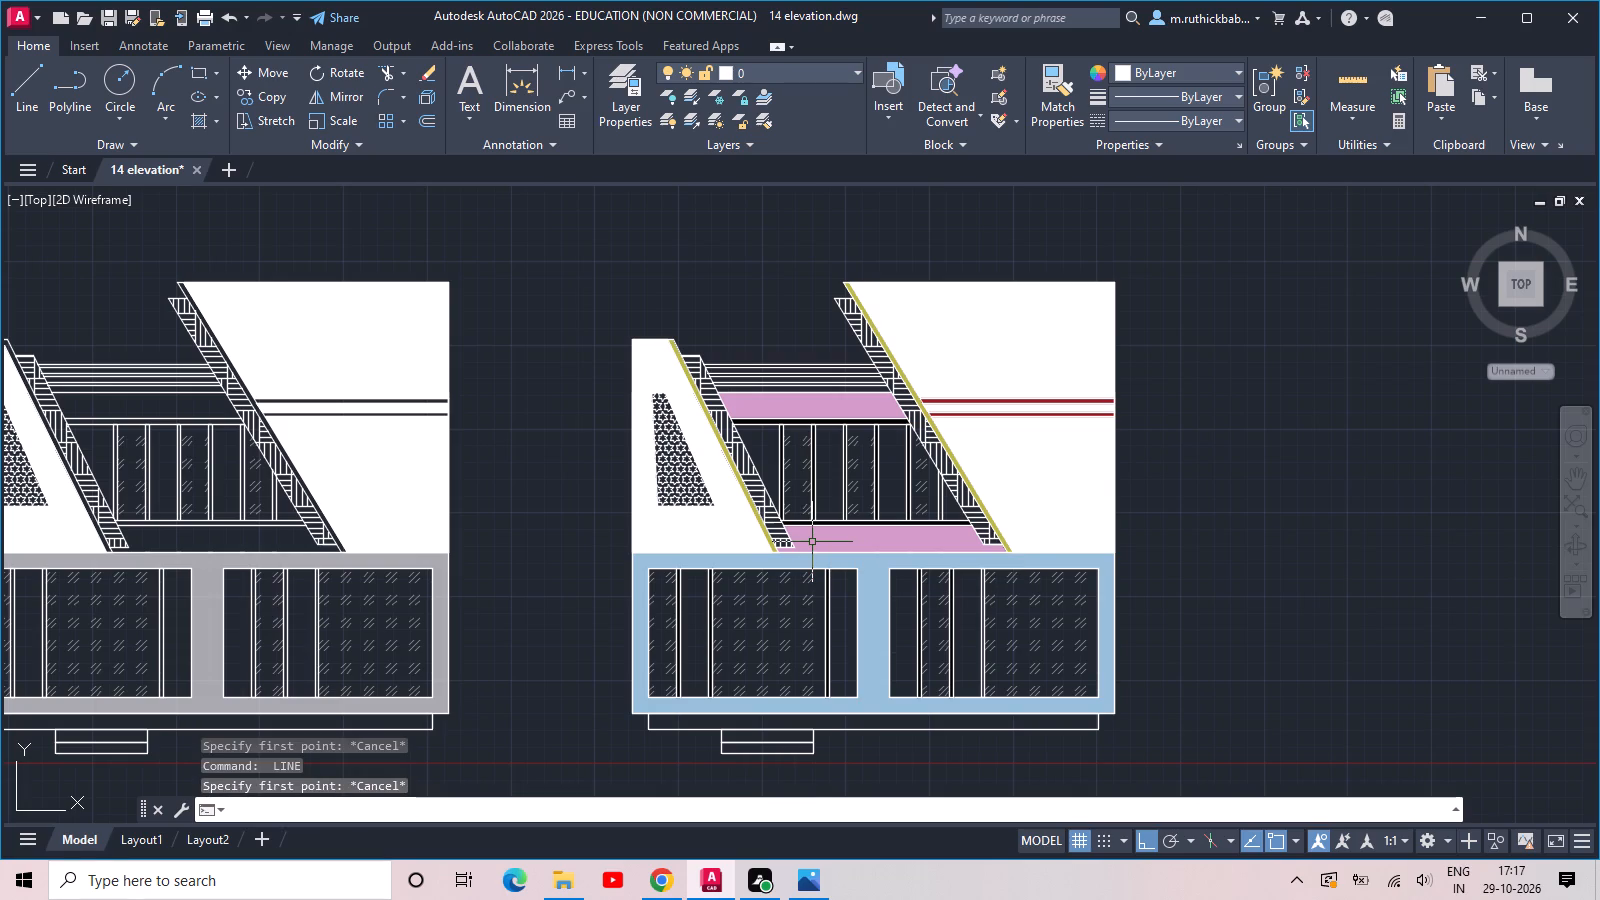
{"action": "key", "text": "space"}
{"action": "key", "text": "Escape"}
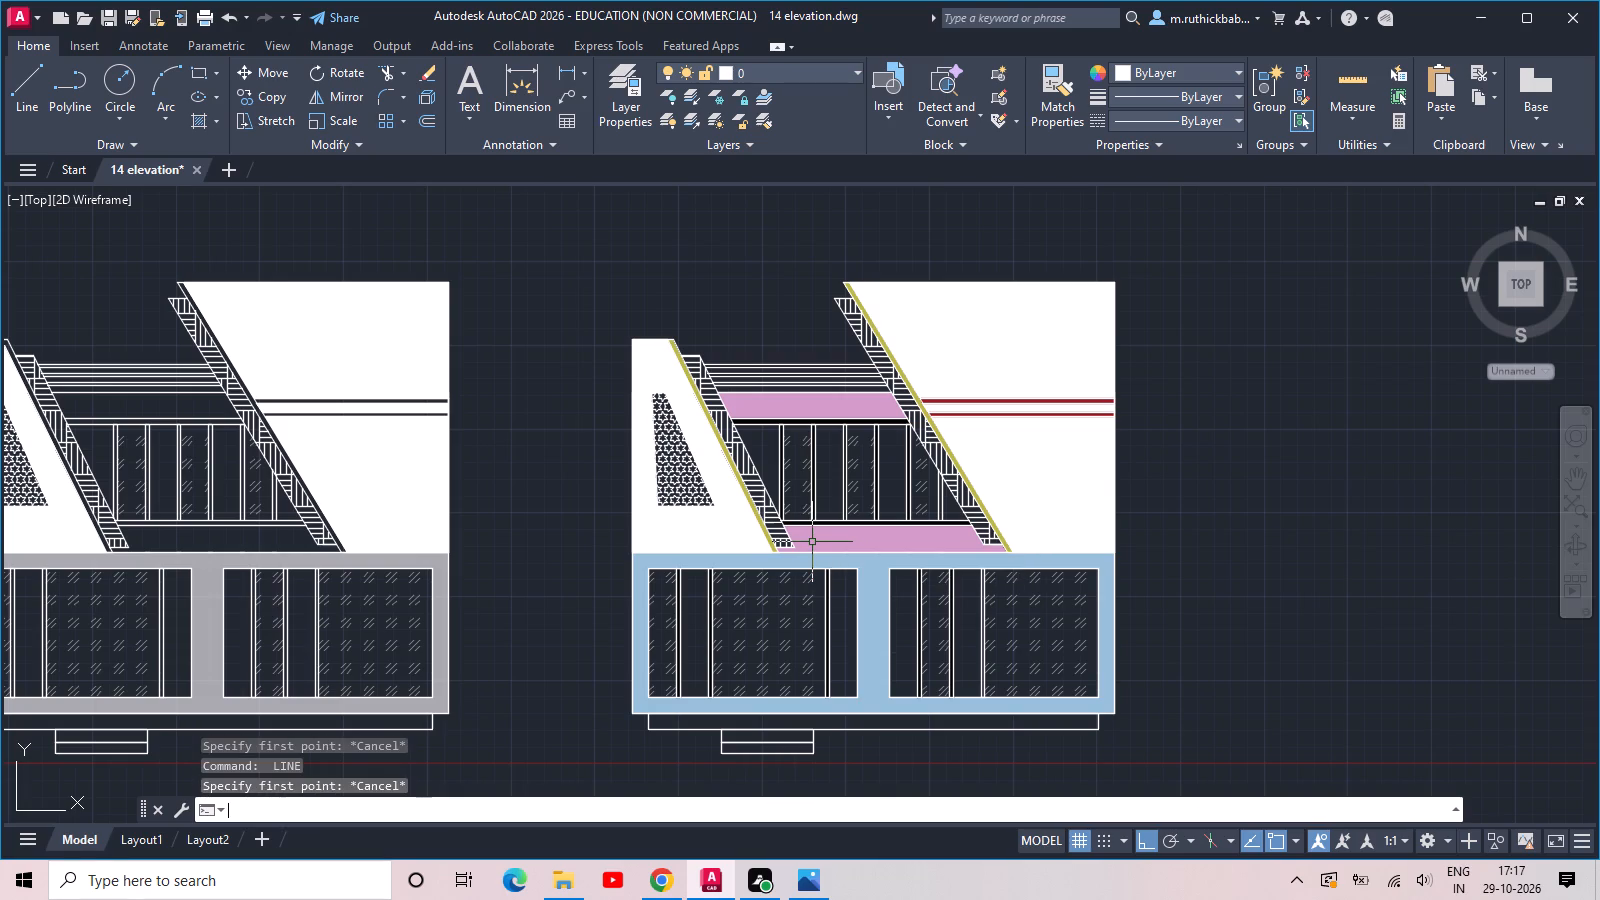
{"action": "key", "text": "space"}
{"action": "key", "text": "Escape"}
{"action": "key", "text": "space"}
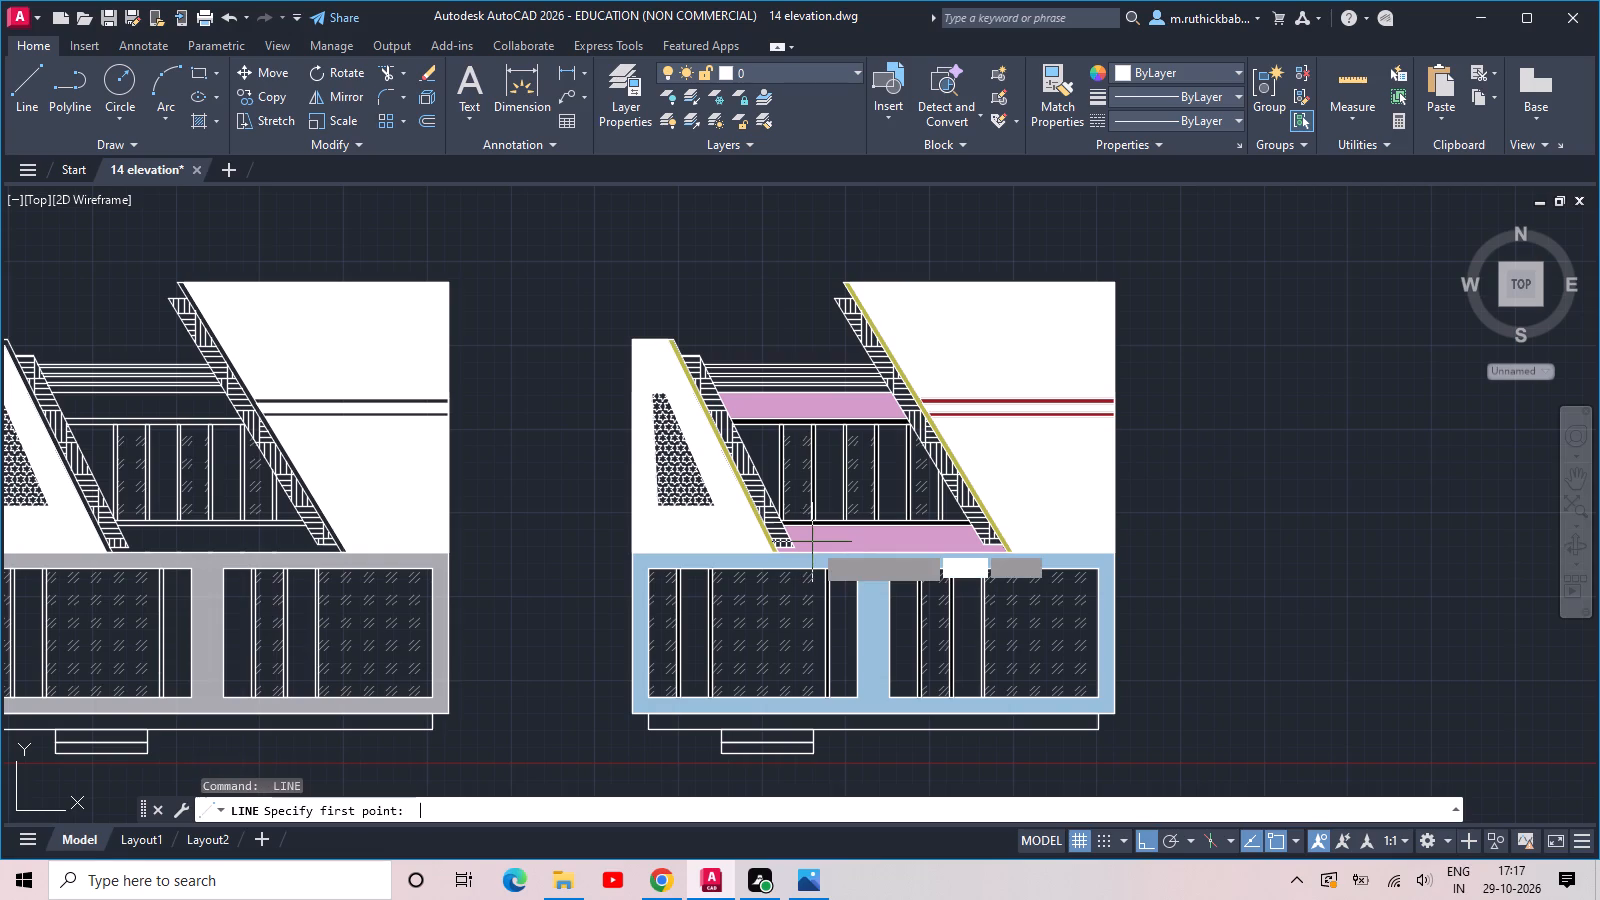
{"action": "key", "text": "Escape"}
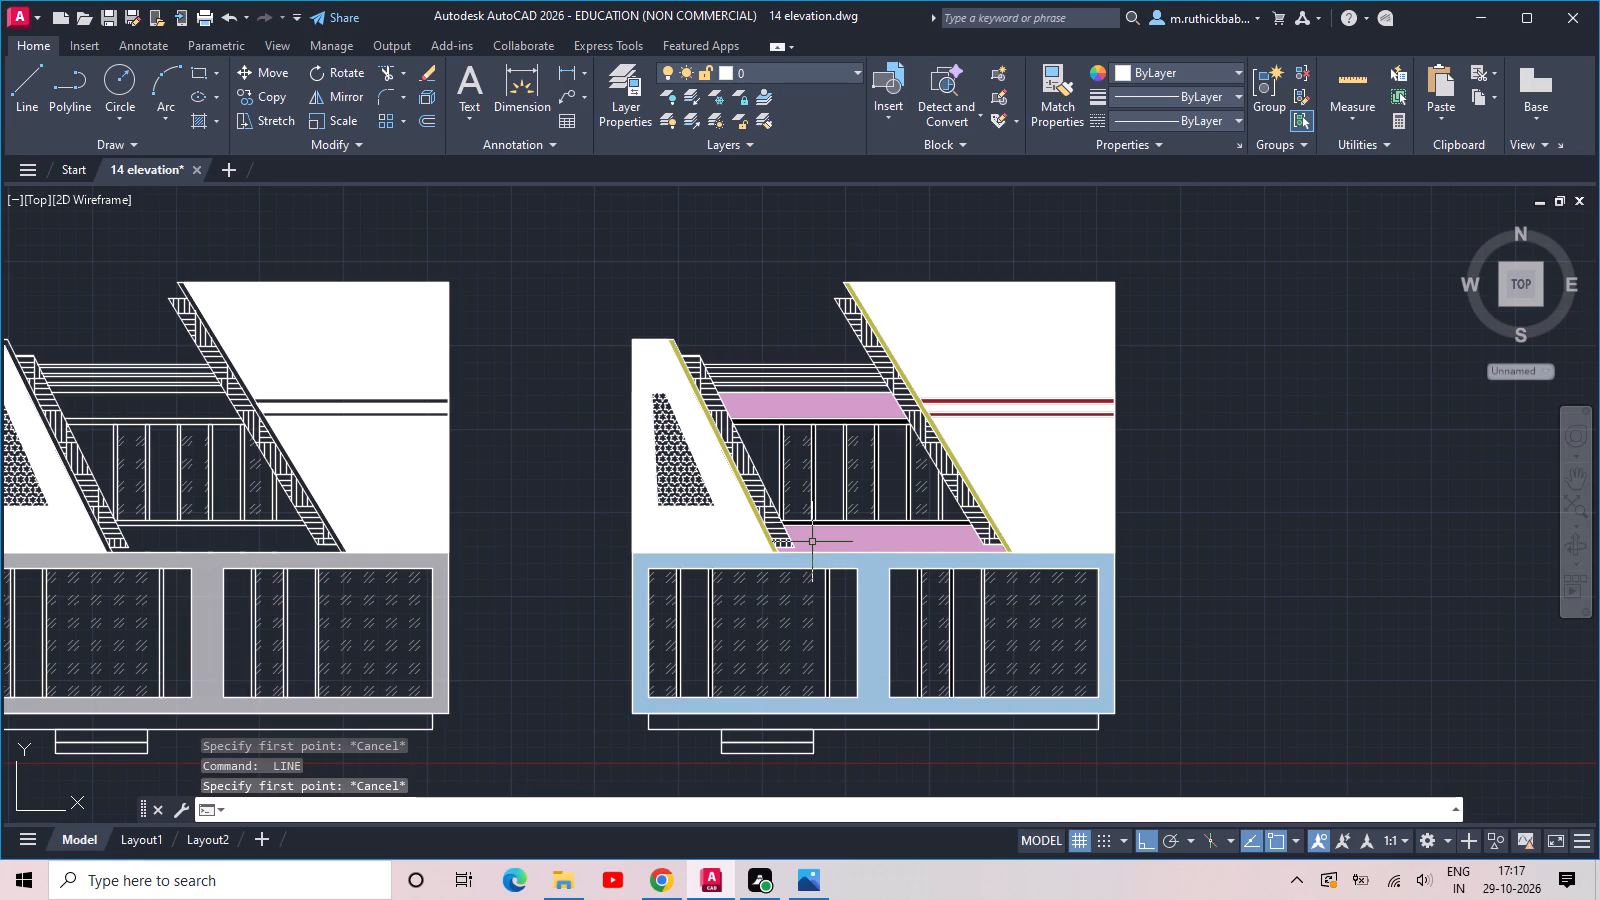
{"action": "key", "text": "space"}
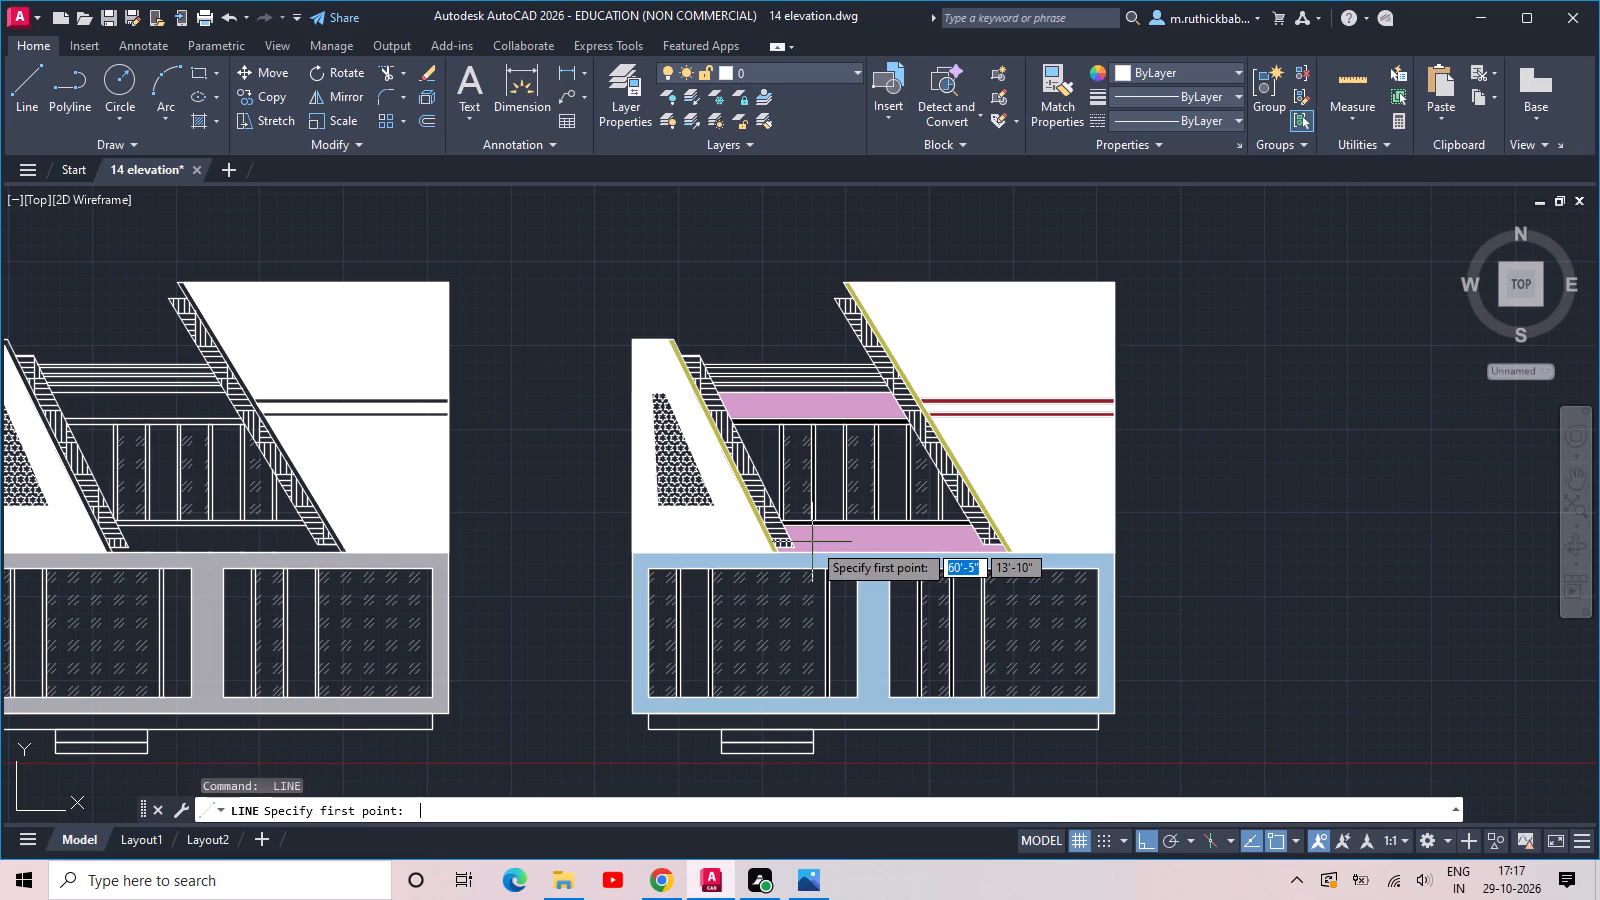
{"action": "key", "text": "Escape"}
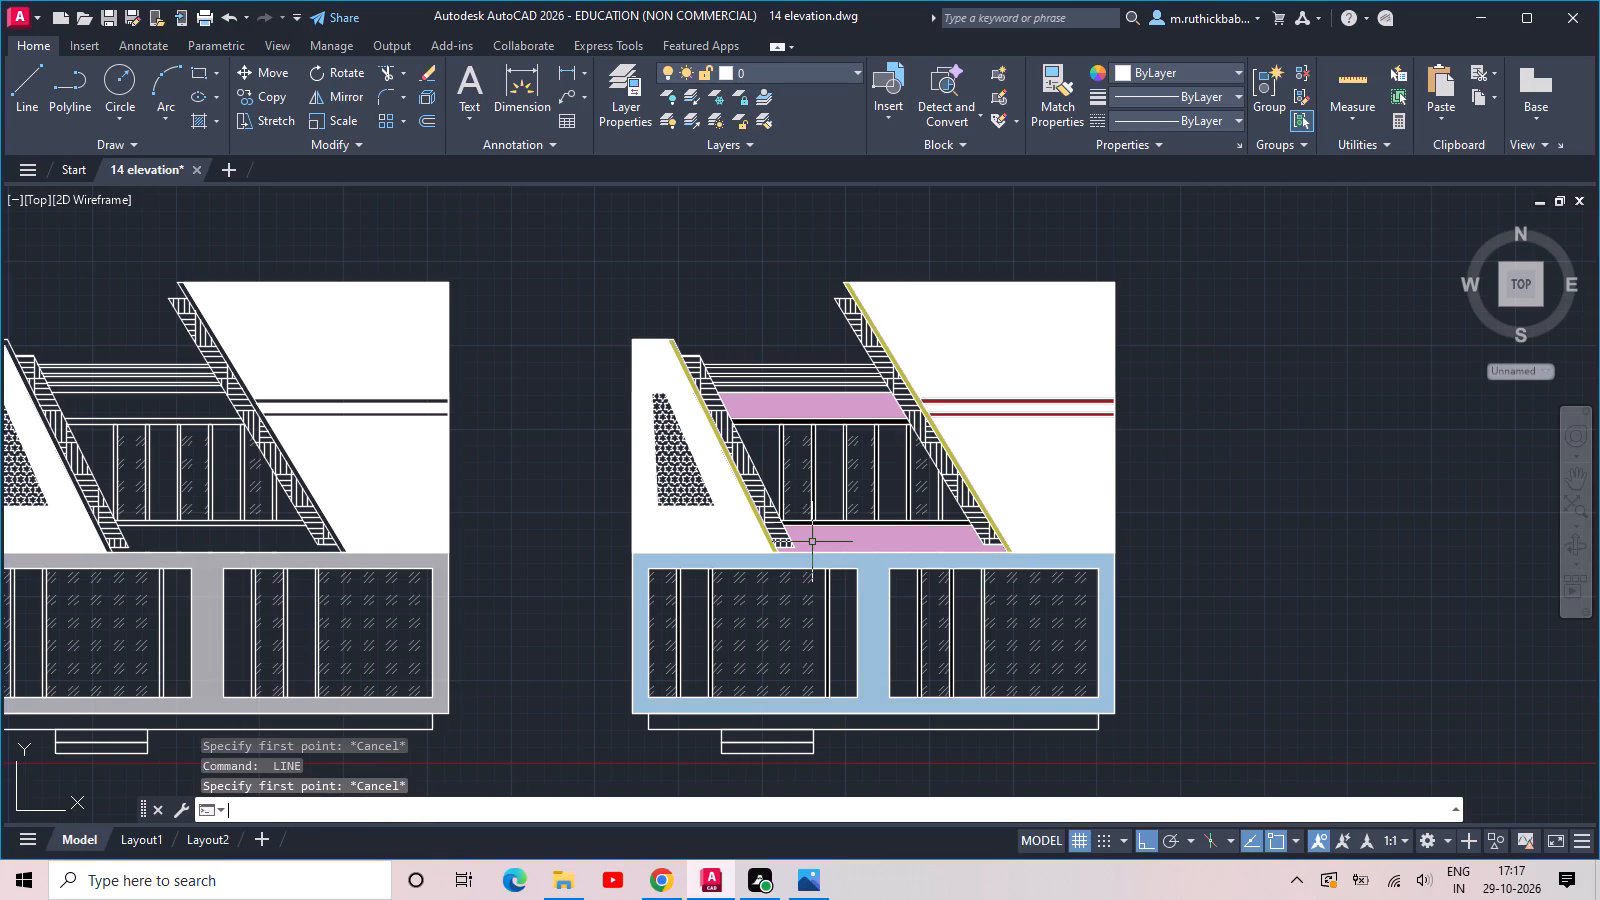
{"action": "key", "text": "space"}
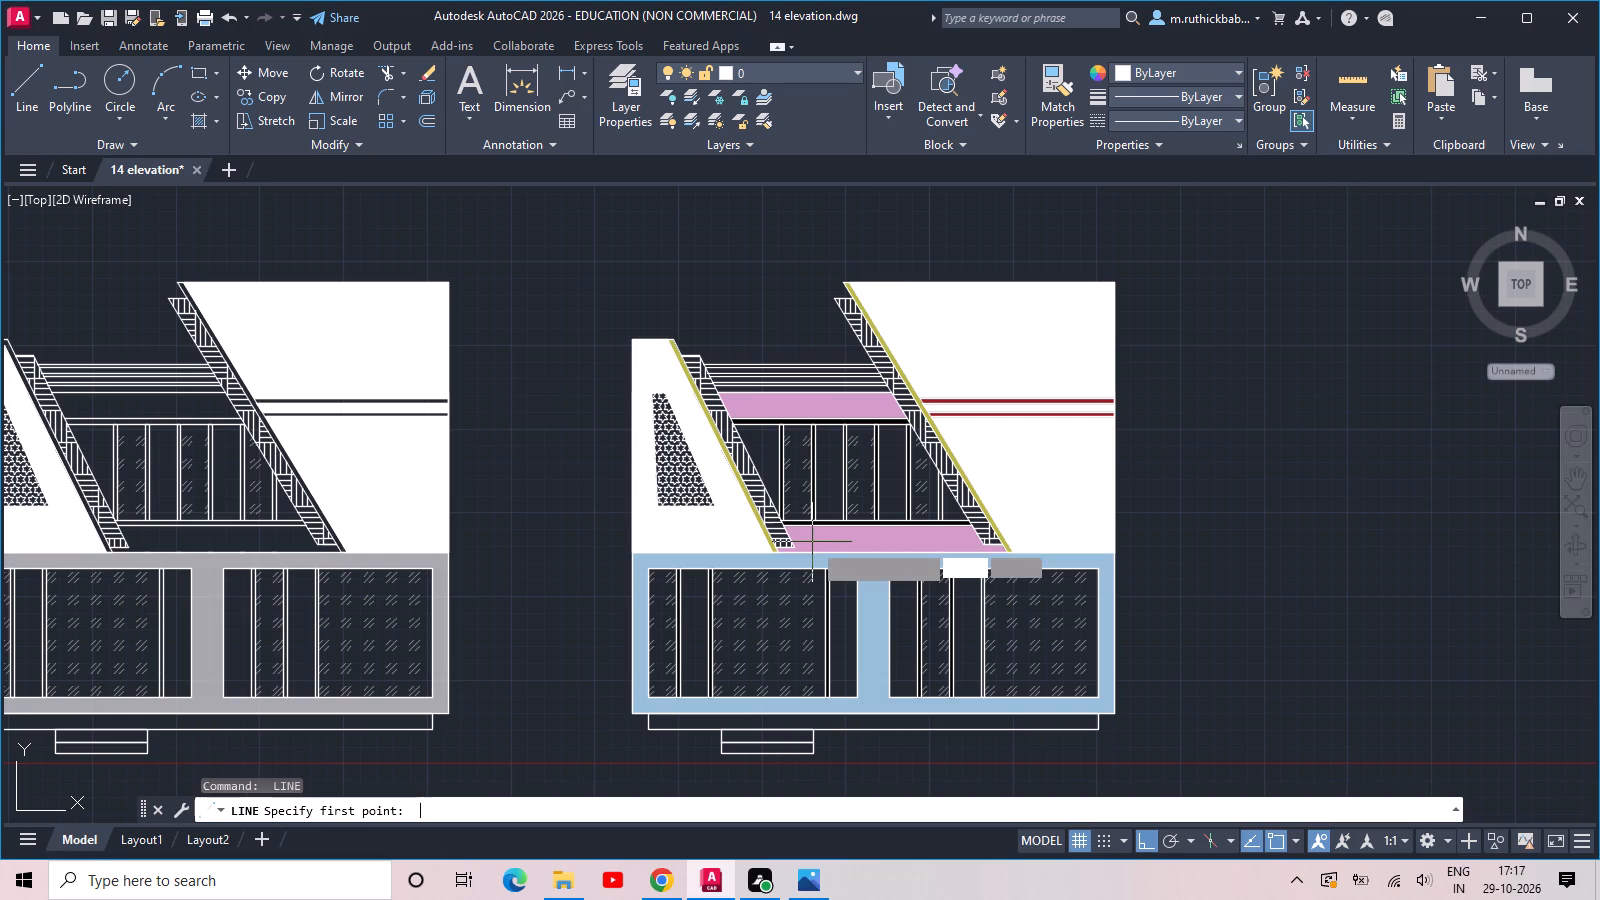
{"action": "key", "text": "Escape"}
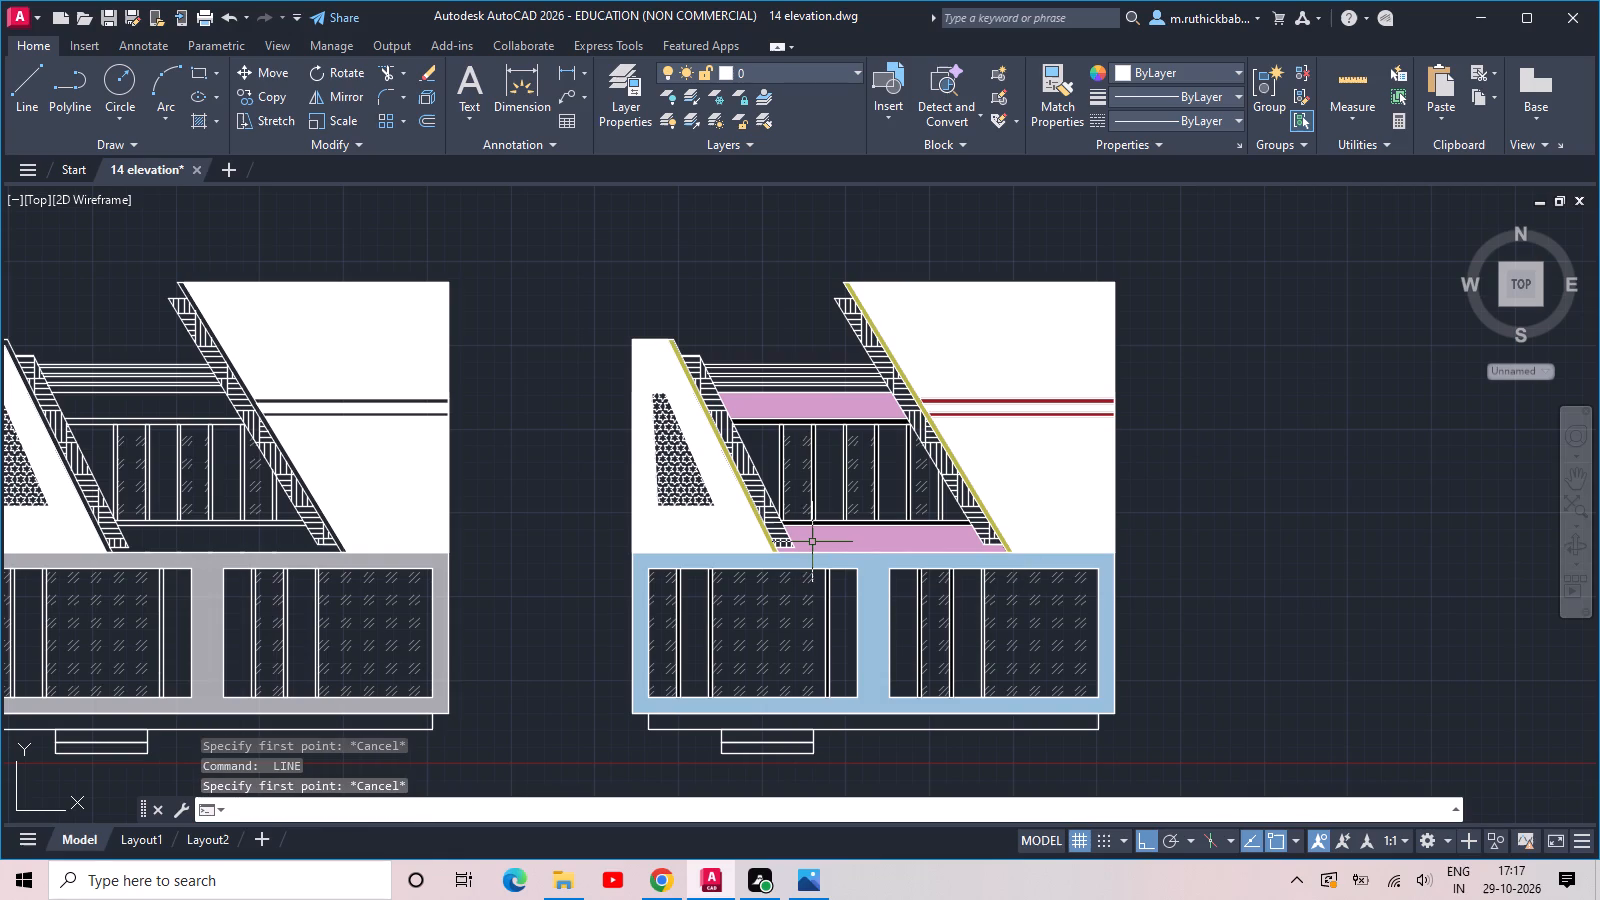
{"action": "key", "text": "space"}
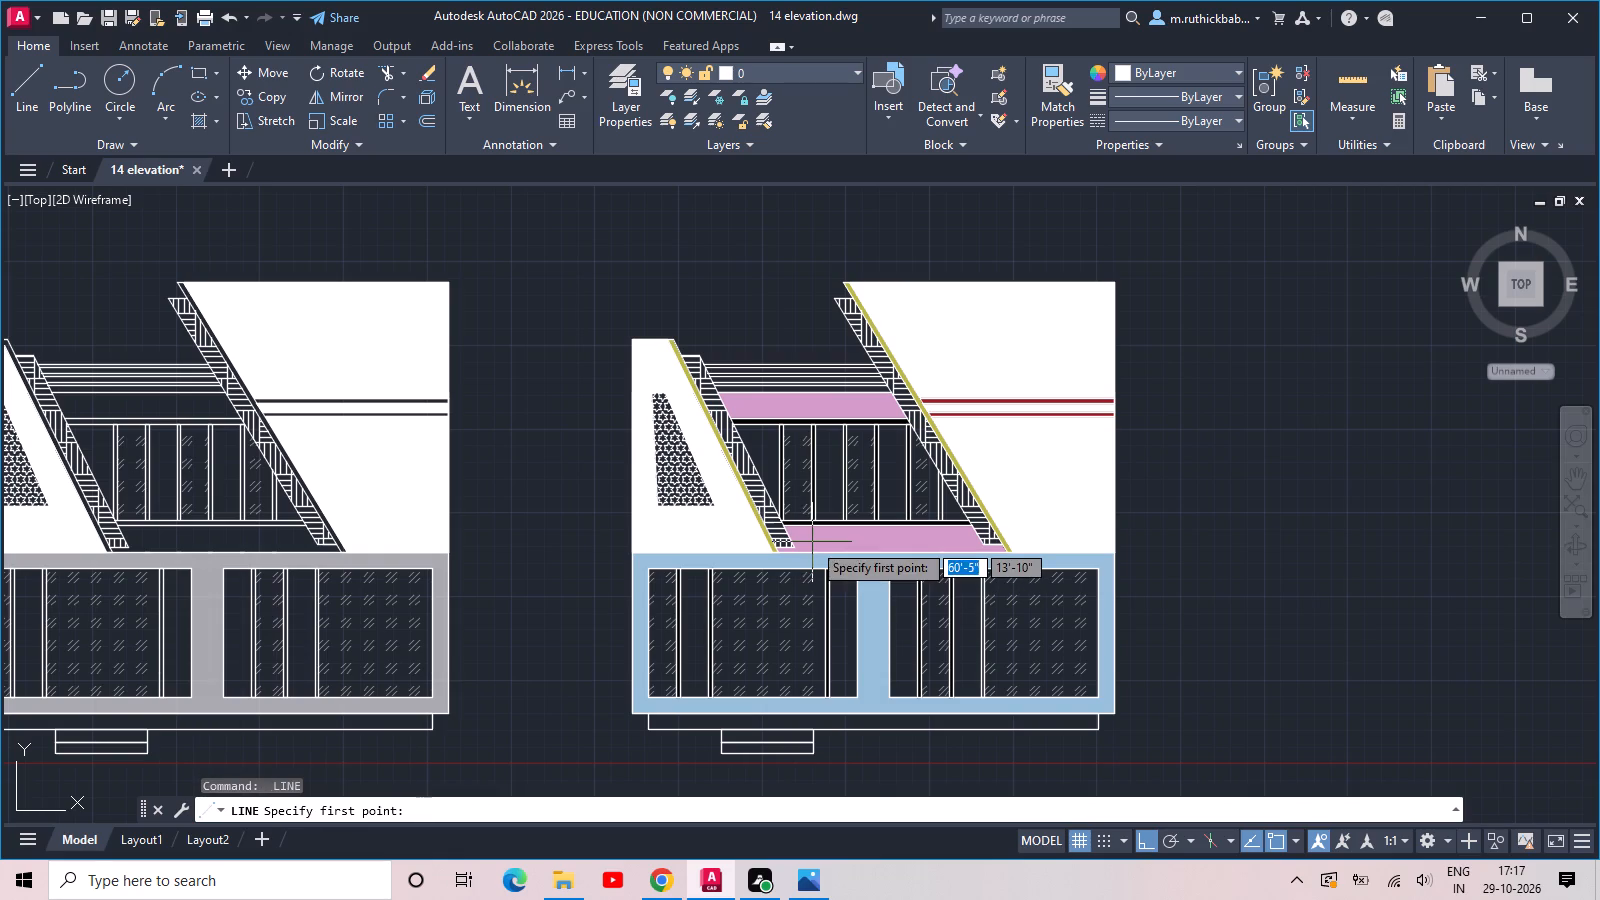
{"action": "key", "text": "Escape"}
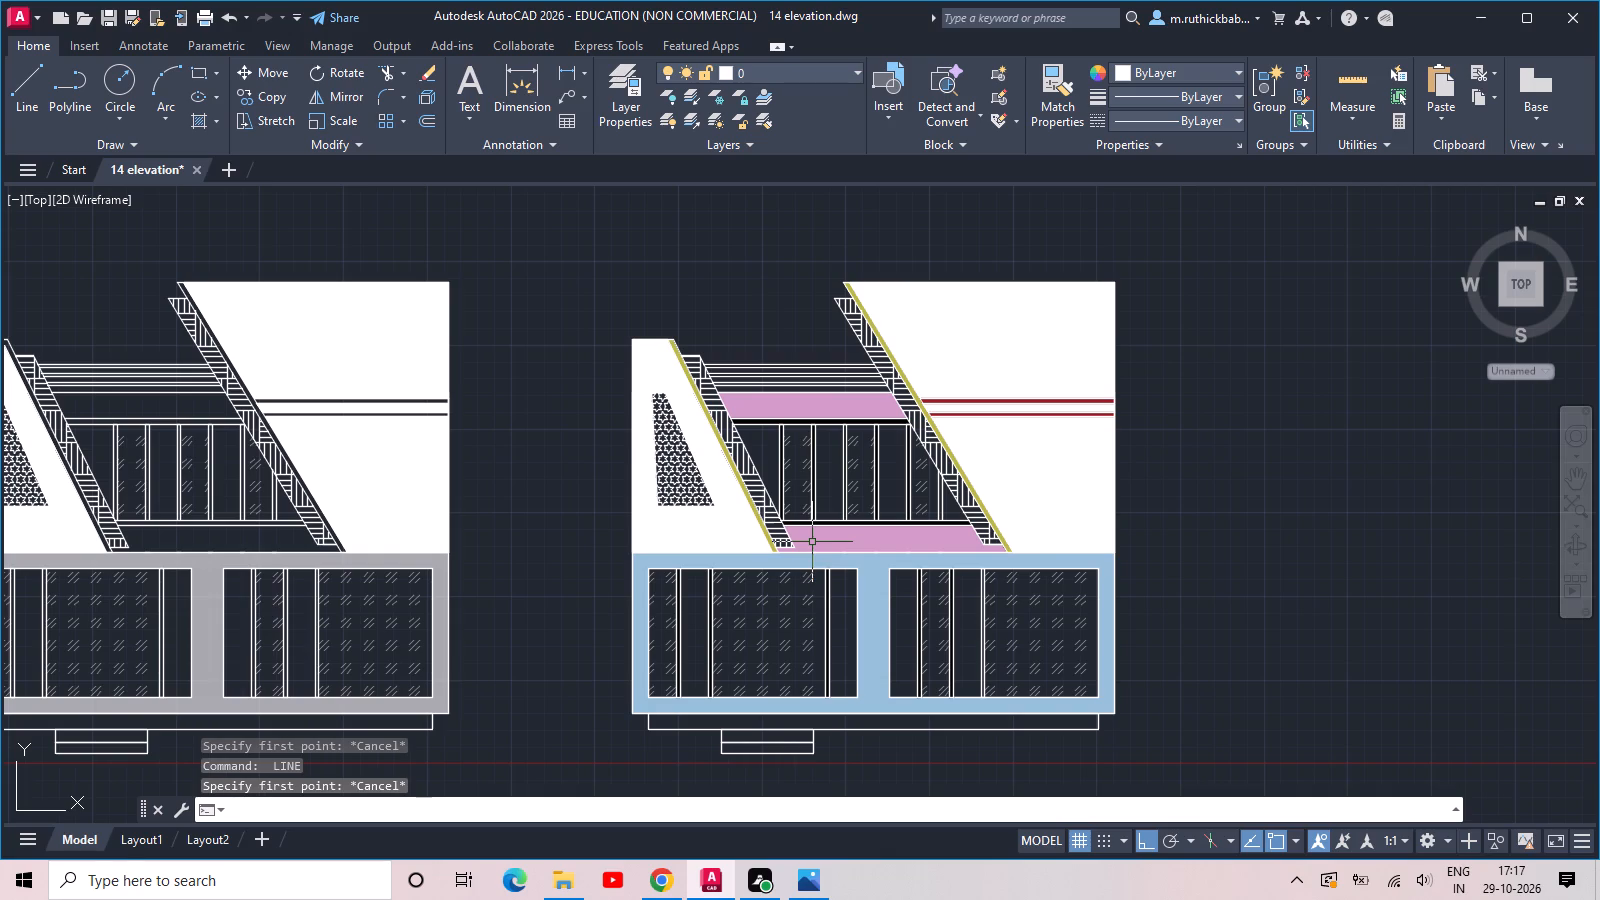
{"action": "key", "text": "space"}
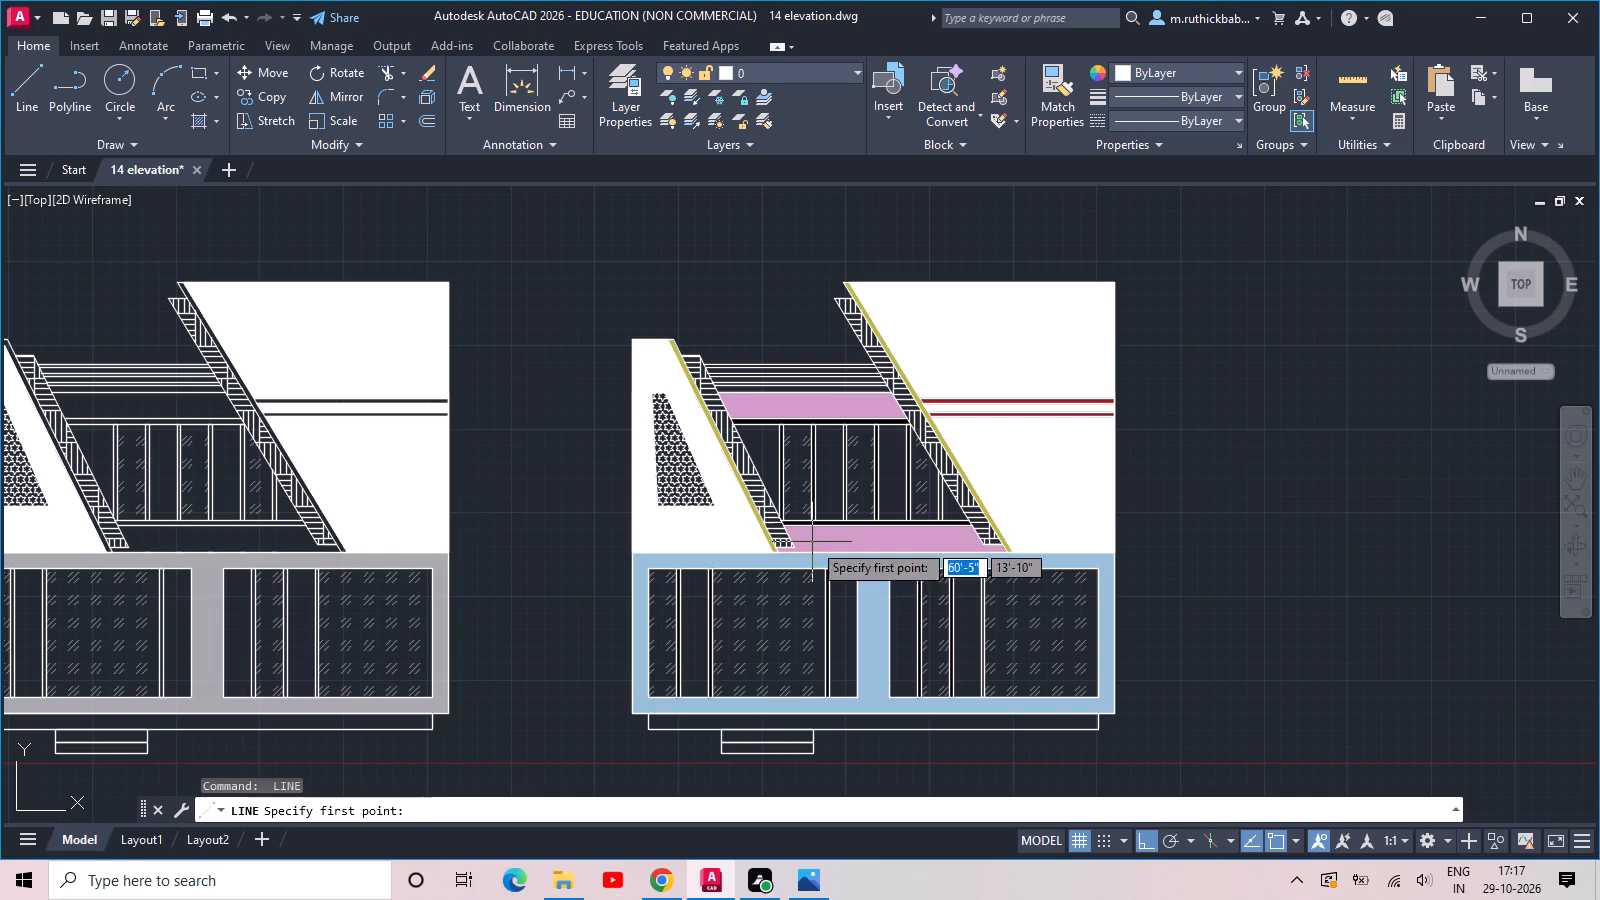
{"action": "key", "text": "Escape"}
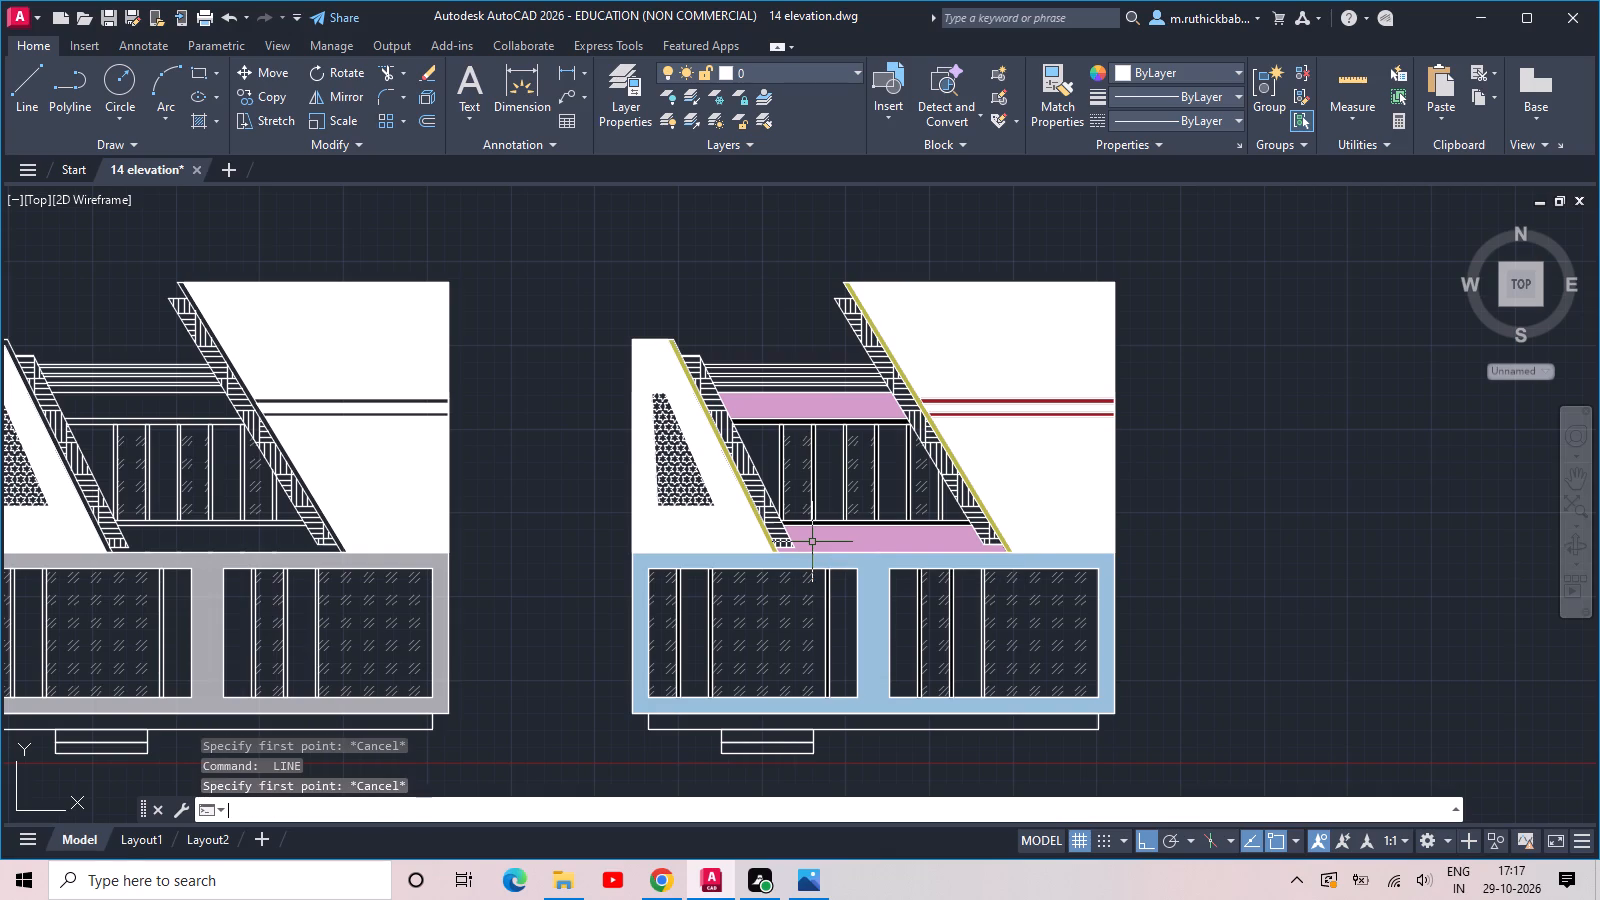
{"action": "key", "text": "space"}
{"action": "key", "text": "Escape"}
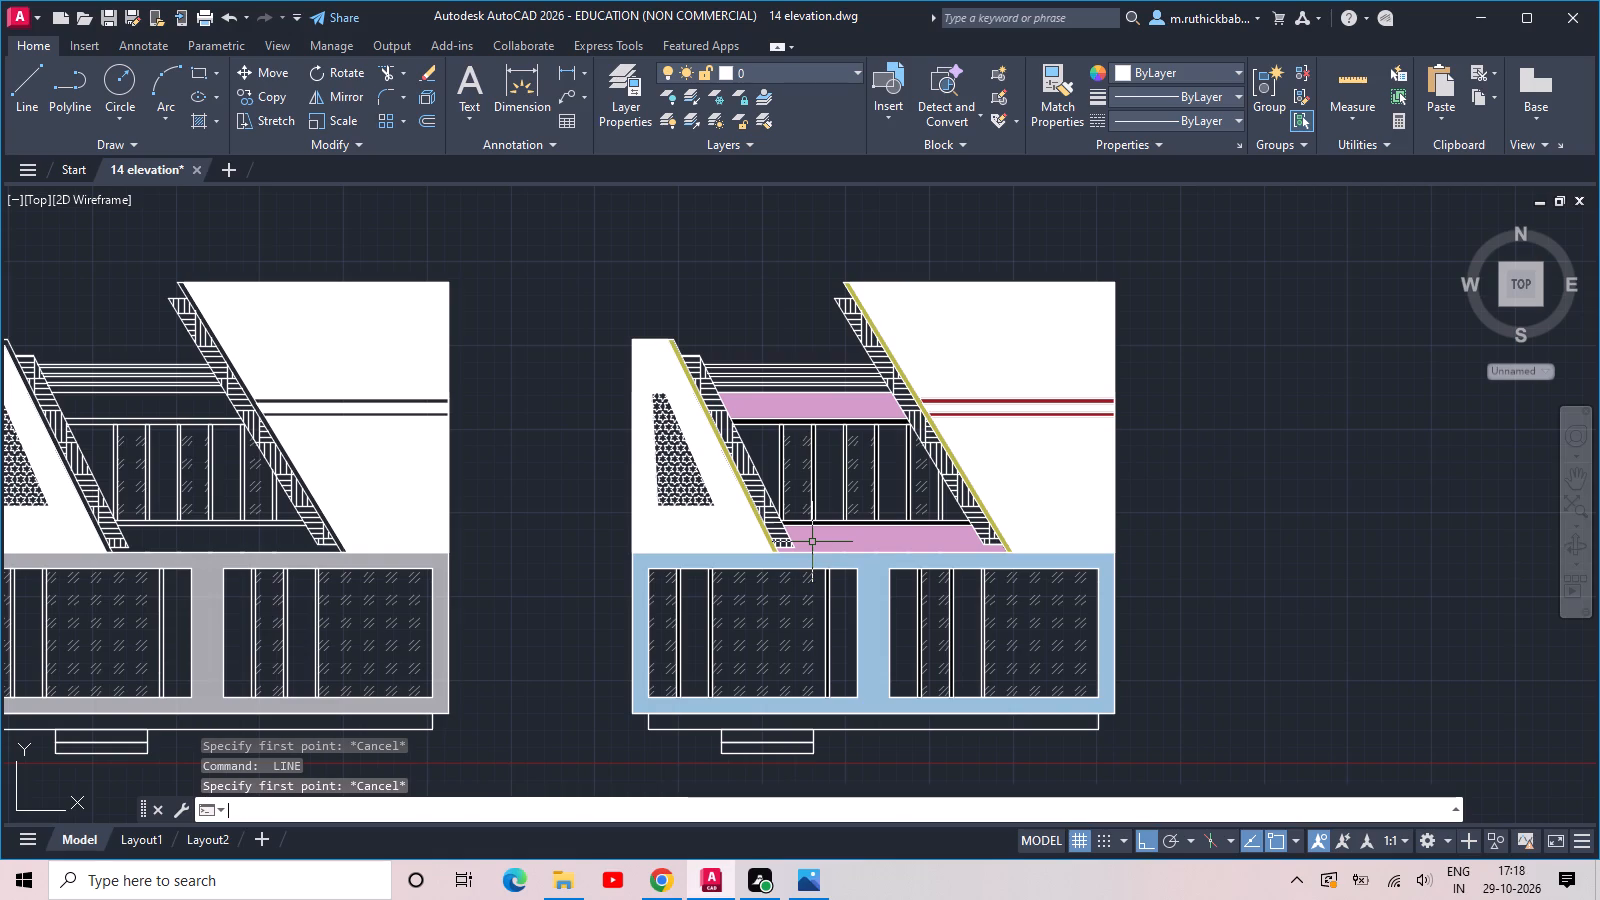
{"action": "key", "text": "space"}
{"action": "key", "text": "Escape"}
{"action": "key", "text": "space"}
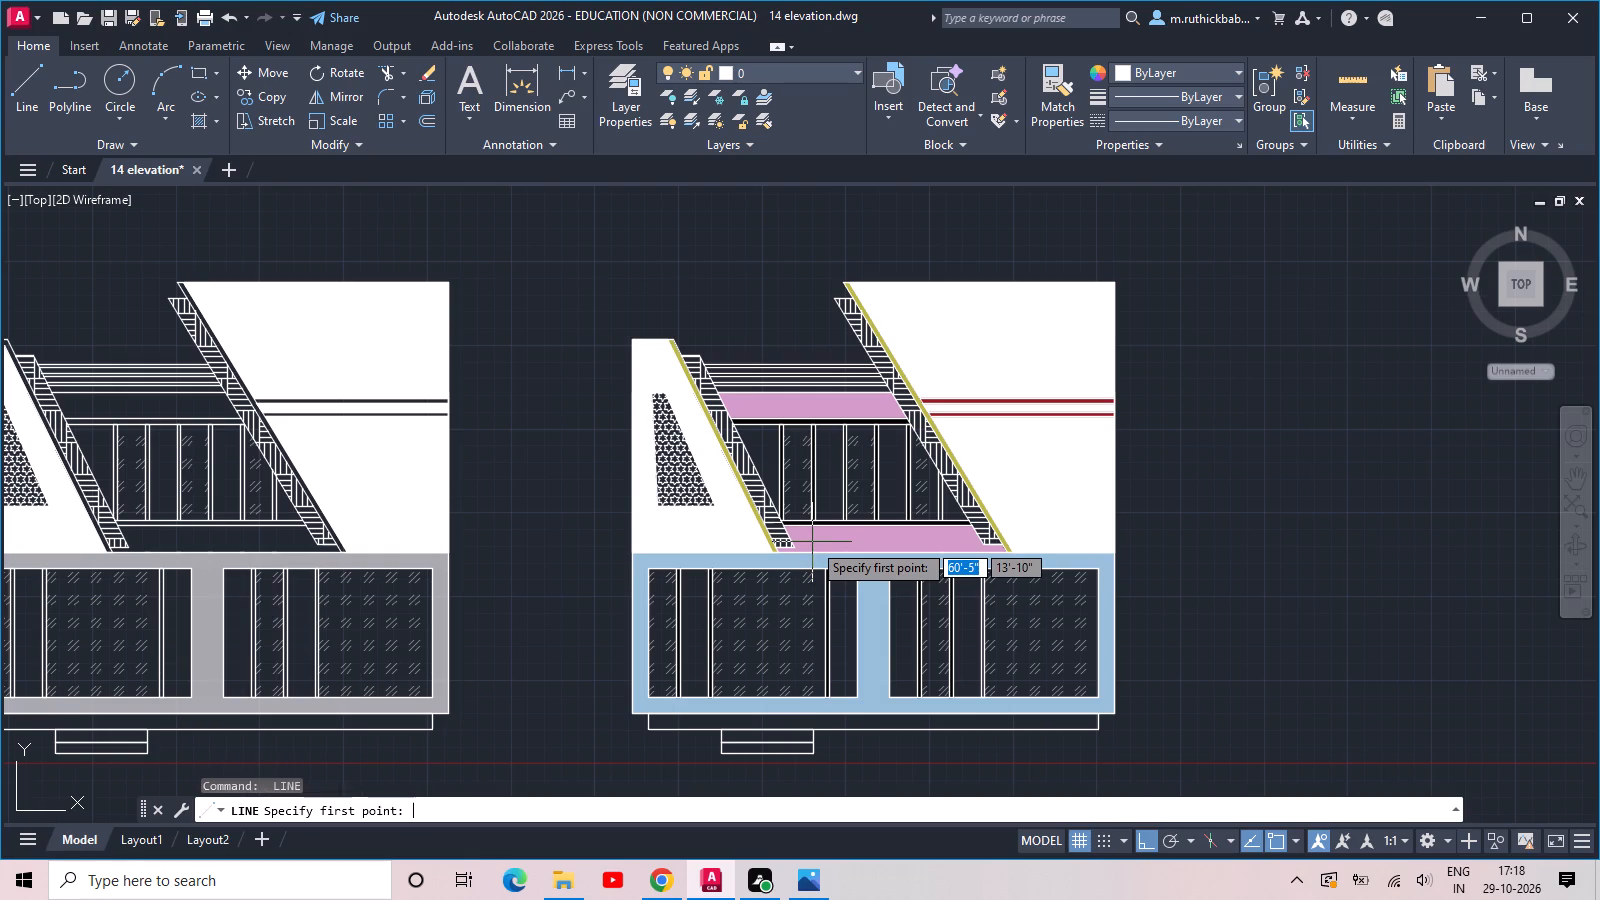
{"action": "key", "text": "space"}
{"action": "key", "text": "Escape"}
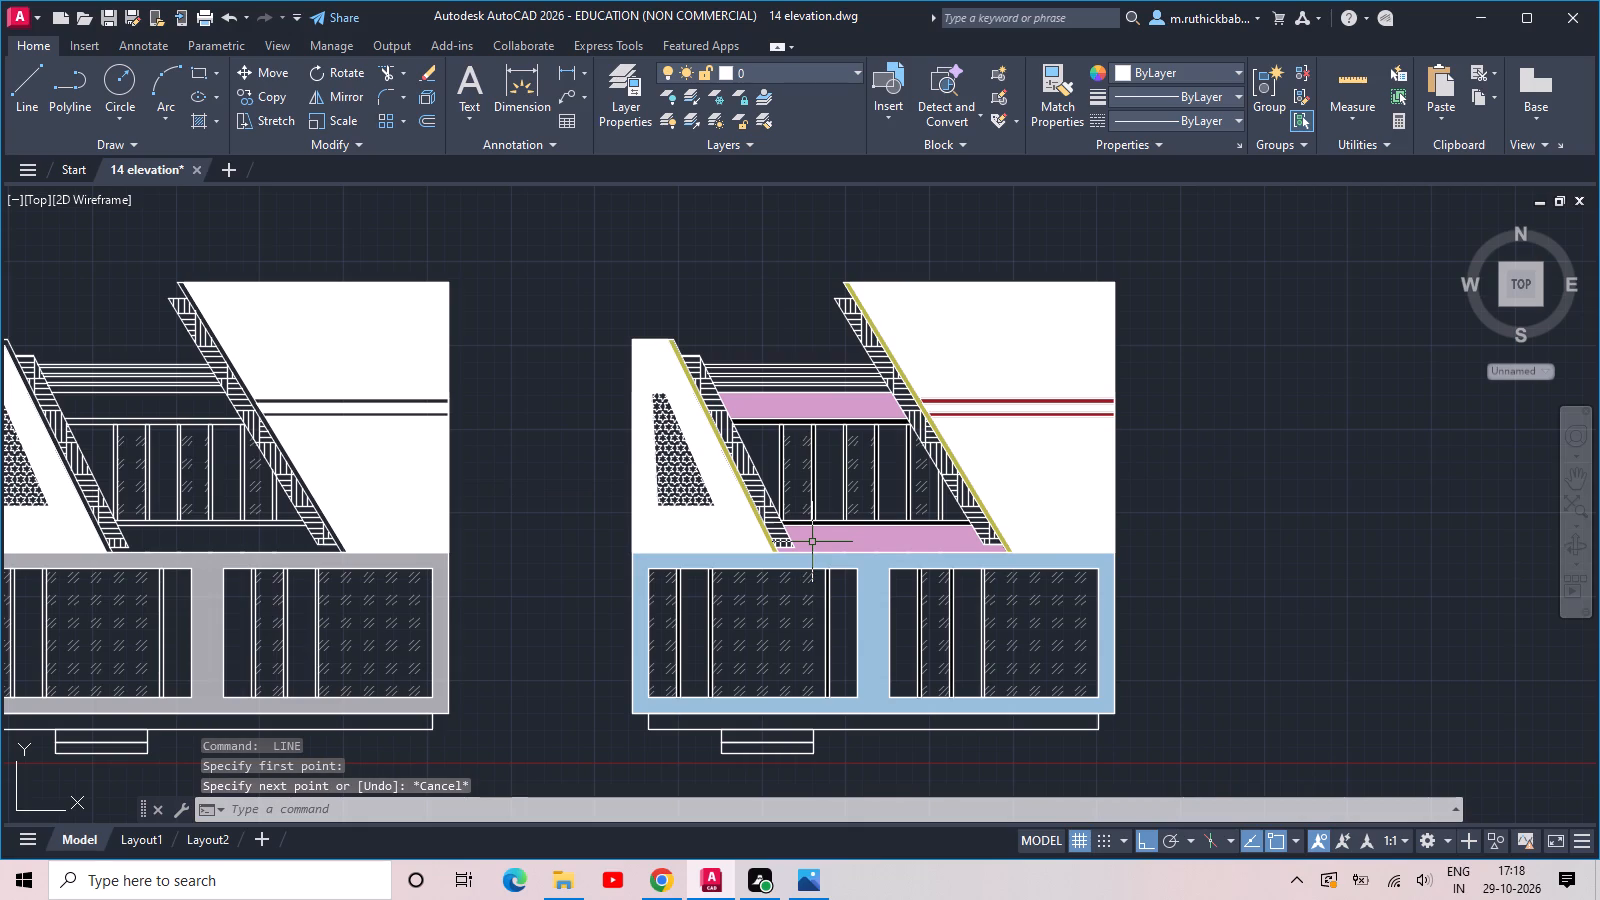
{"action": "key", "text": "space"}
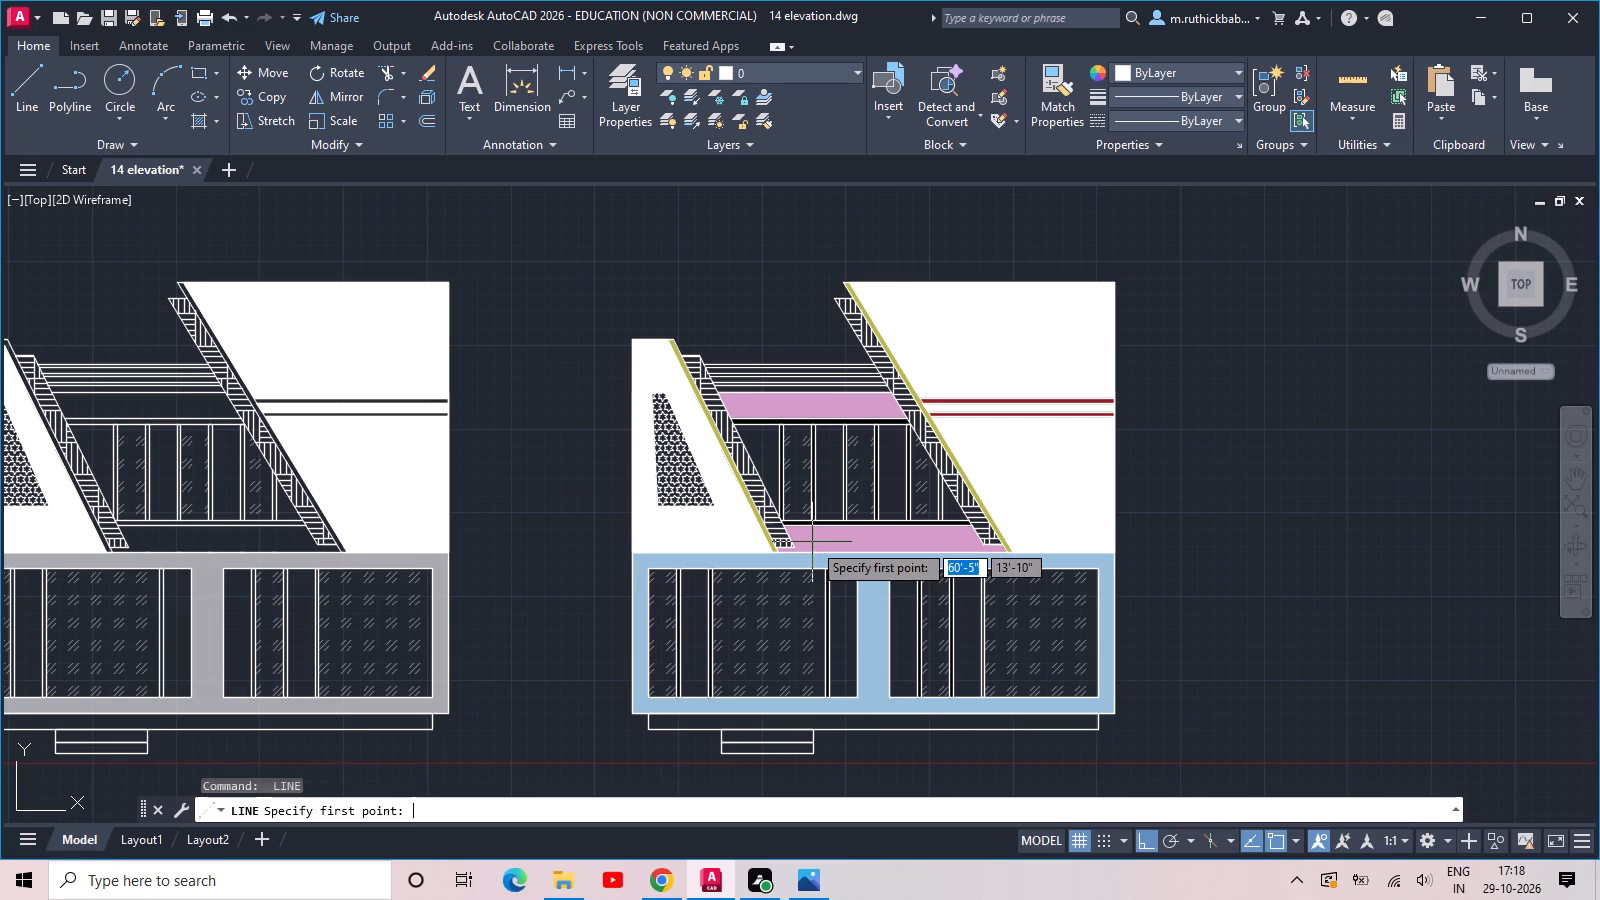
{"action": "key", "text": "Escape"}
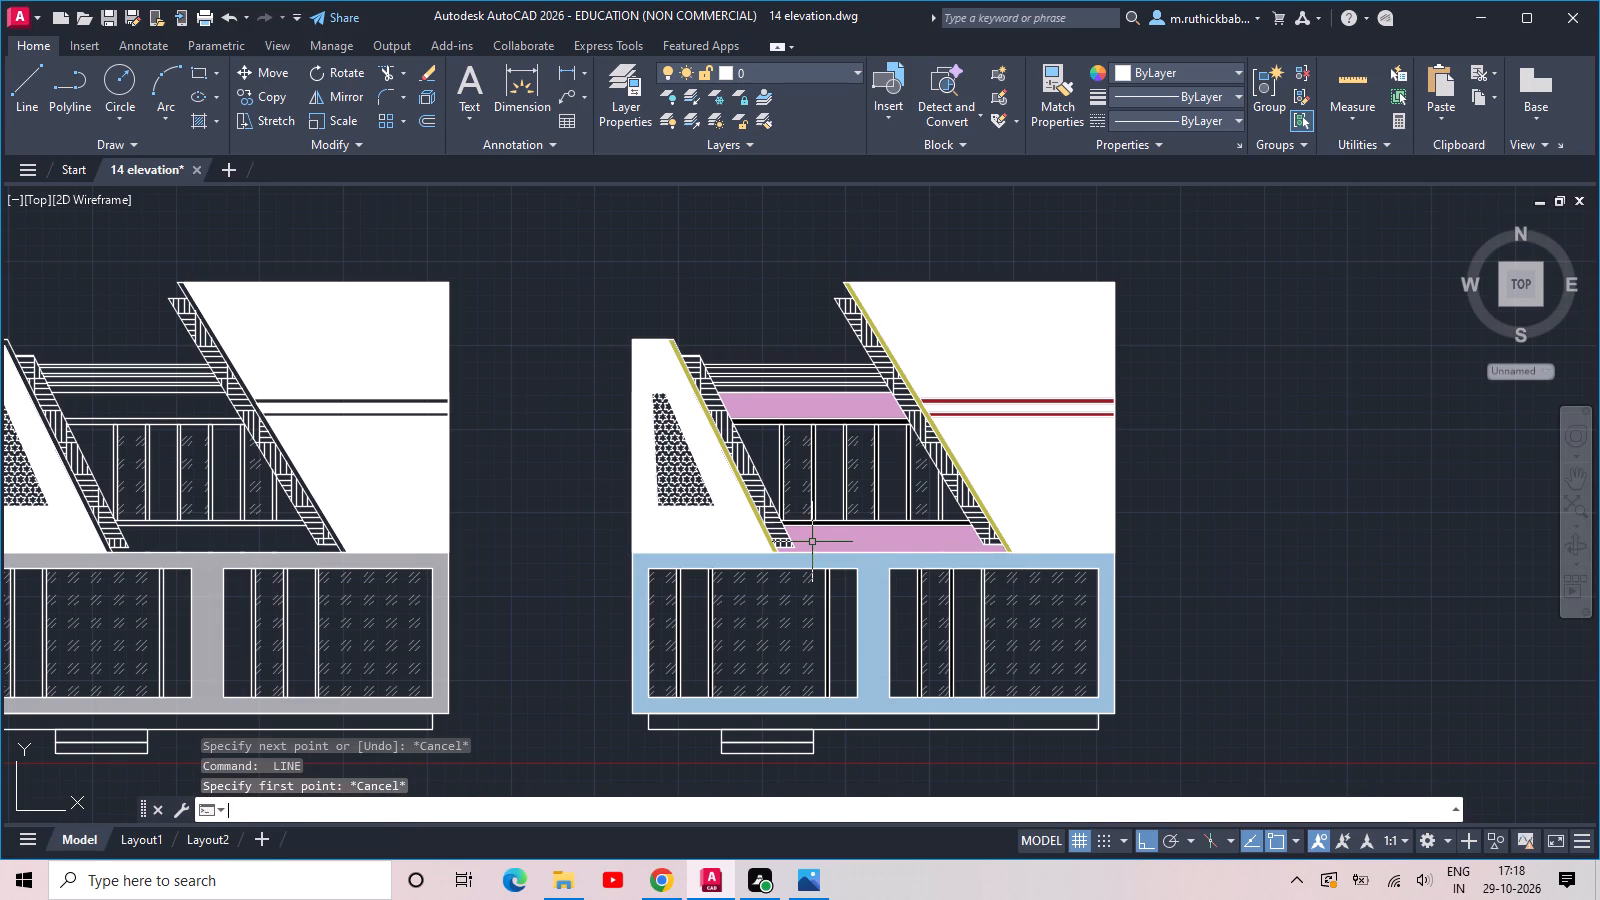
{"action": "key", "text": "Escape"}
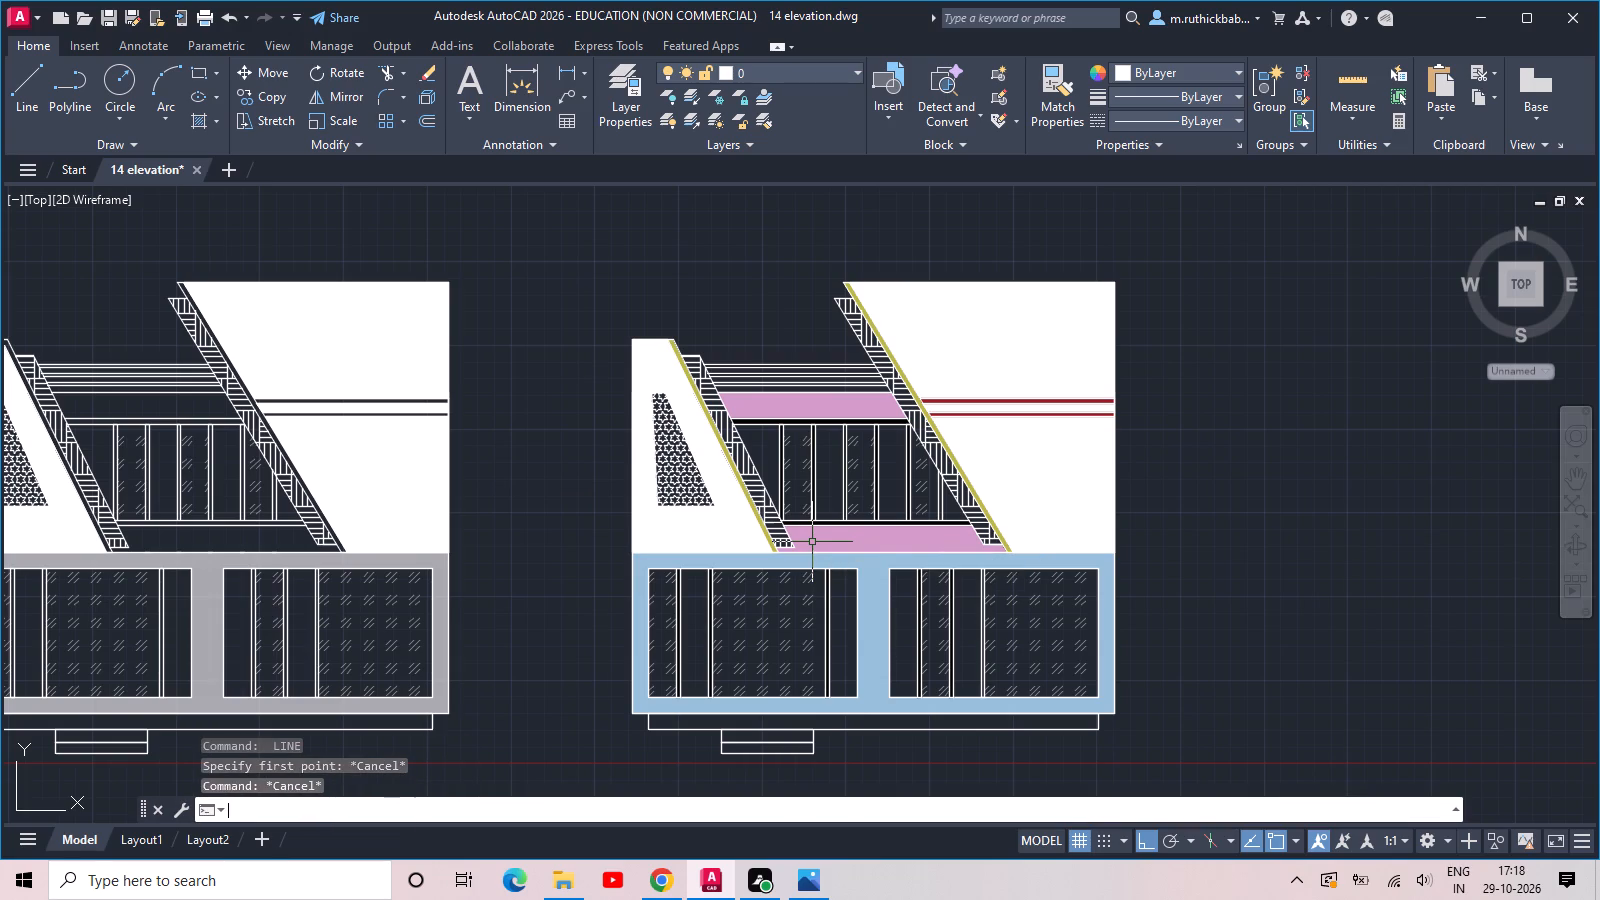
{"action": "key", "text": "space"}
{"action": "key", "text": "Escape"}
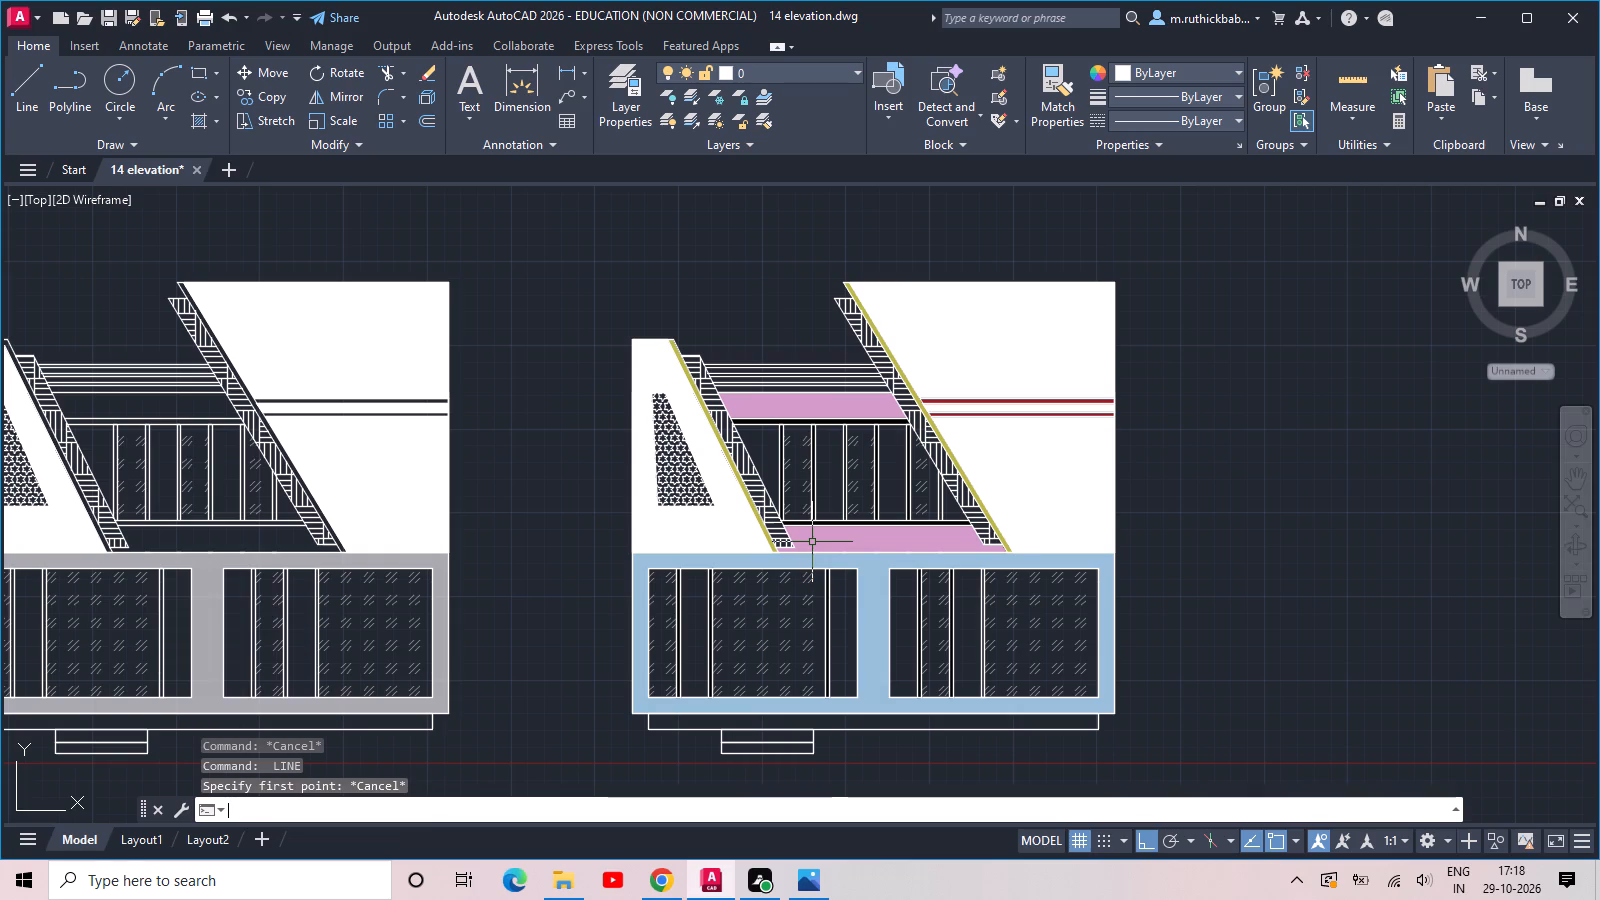
Undo the long run of empty Line and Circle commands and the Hatch commands recorded before them.
{"action": "key", "text": "ctrl+z"}
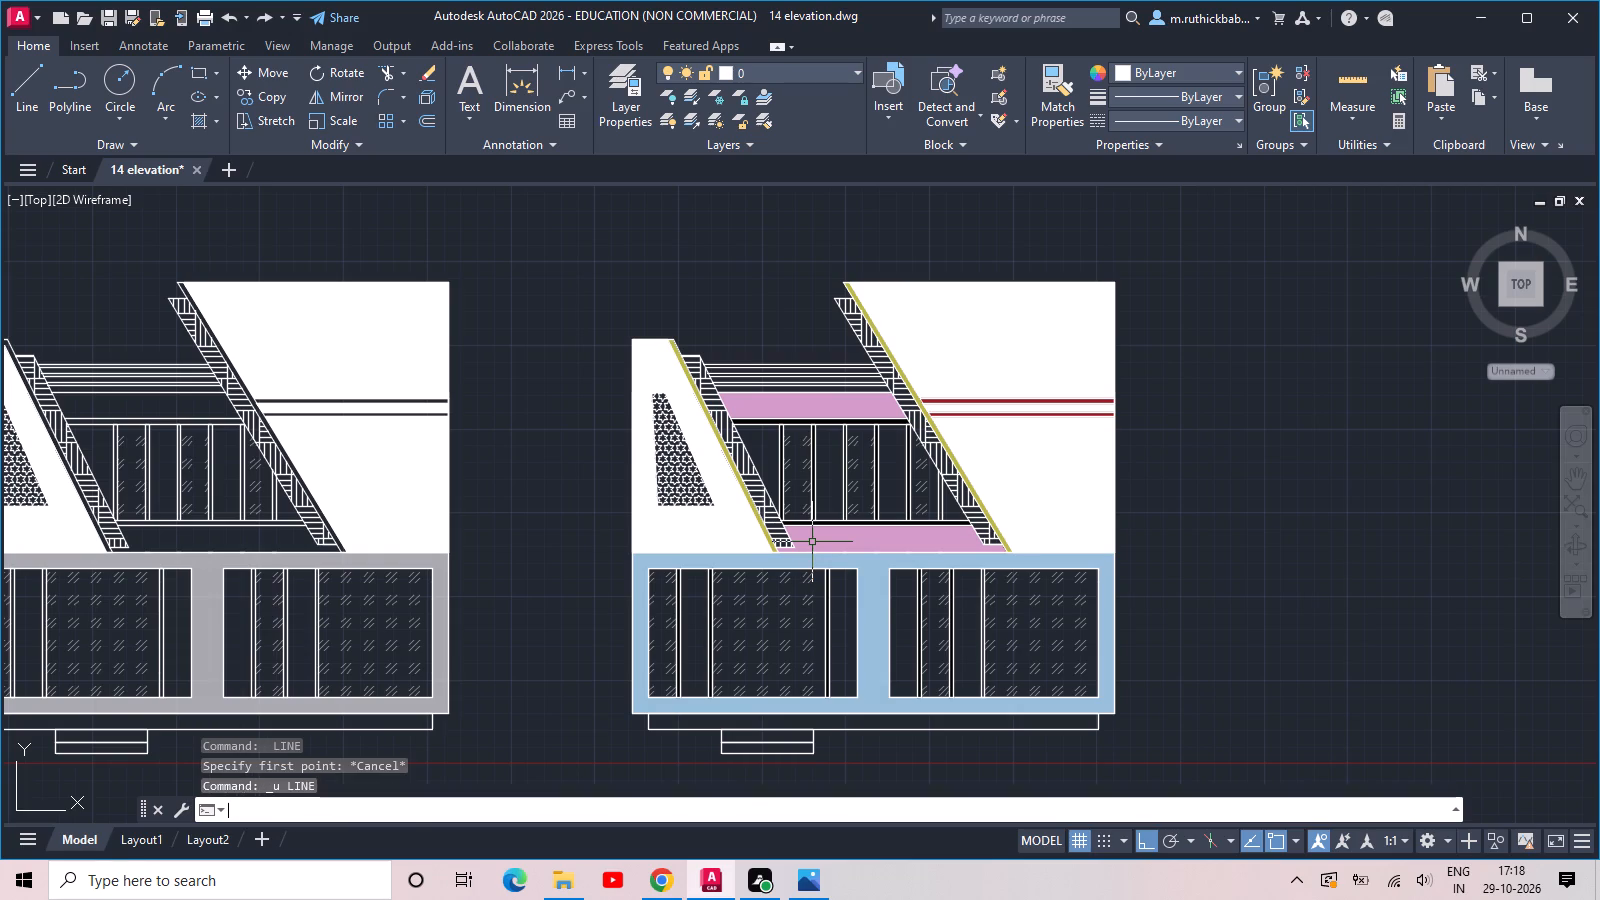
{"action": "key", "text": "ctrl+z"}
{"action": "key", "text": "ctrl+z"}
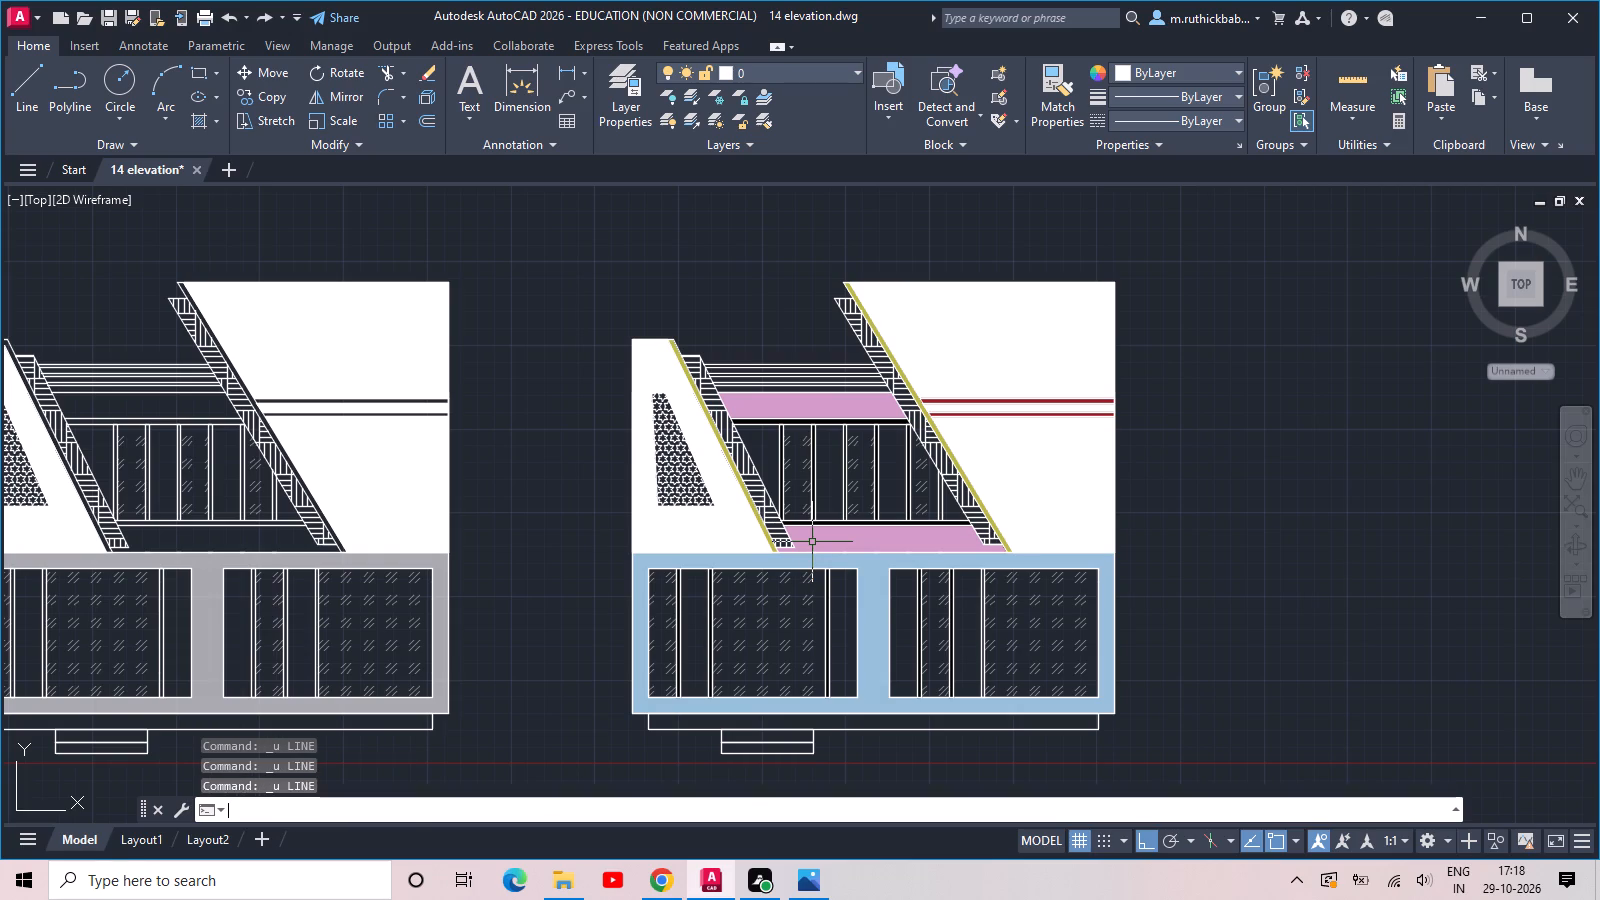
{"action": "key", "text": "ctrl+z"}
{"action": "key", "text": "ctrl+z"}
{"action": "key", "text": "ctrl+z"}
{"action": "key", "text": "ctrl+z"}
{"action": "key", "text": "ctrl+z"}
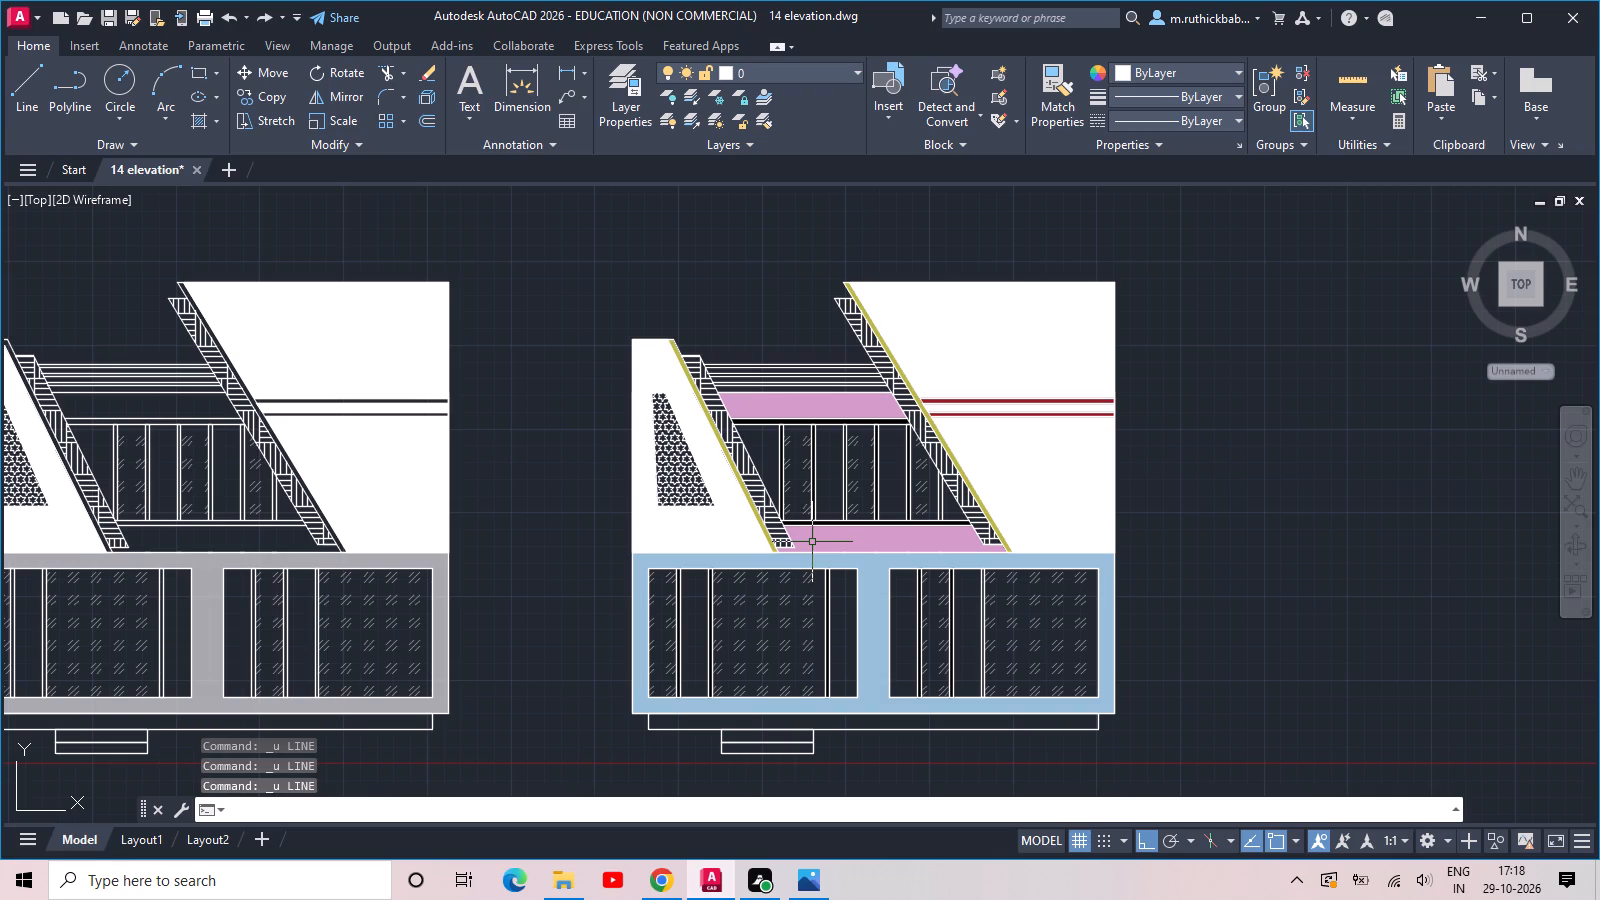
{"action": "key", "text": "ctrl+z"}
{"action": "key", "text": "ctrl+z"}
{"action": "key", "text": "ctrl+z"}
{"action": "key", "text": "ctrl+z"}
{"action": "key", "text": "ctrl+z"}
{"action": "key", "text": "ctrl+z"}
{"action": "key", "text": "ctrl+z"}
{"action": "key", "text": "ctrl+z"}
{"action": "key", "text": "ctrl+z"}
{"action": "key", "text": "ctrl+z"}
{"action": "key", "text": "ctrl+z"}
{"action": "key", "text": "ctrl+z"}
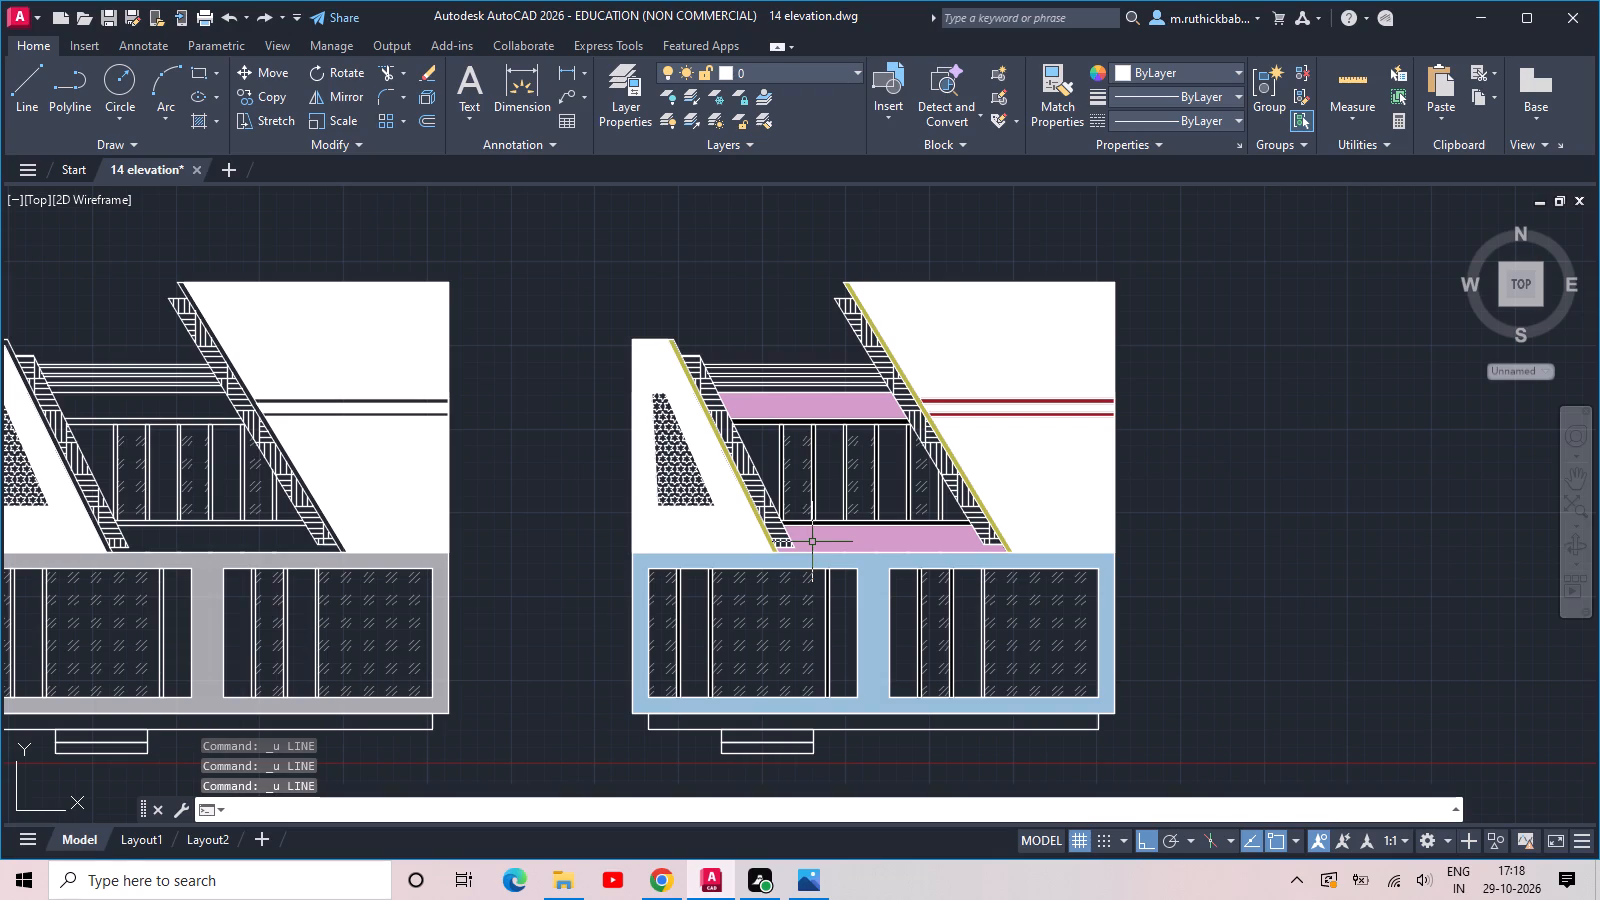
{"action": "key", "text": "ctrl+z"}
{"action": "key", "text": "ctrl+z"}
{"action": "key", "text": "ctrl+z"}
{"action": "key", "text": "ctrl+z"}
{"action": "key", "text": "ctrl+z"}
{"action": "key", "text": "ctrl+z"}
{"action": "key", "text": "ctrl+z"}
{"action": "key", "text": "ctrl+z"}
{"action": "key", "text": "ctrl+z"}
{"action": "key", "text": "ctrl+z"}
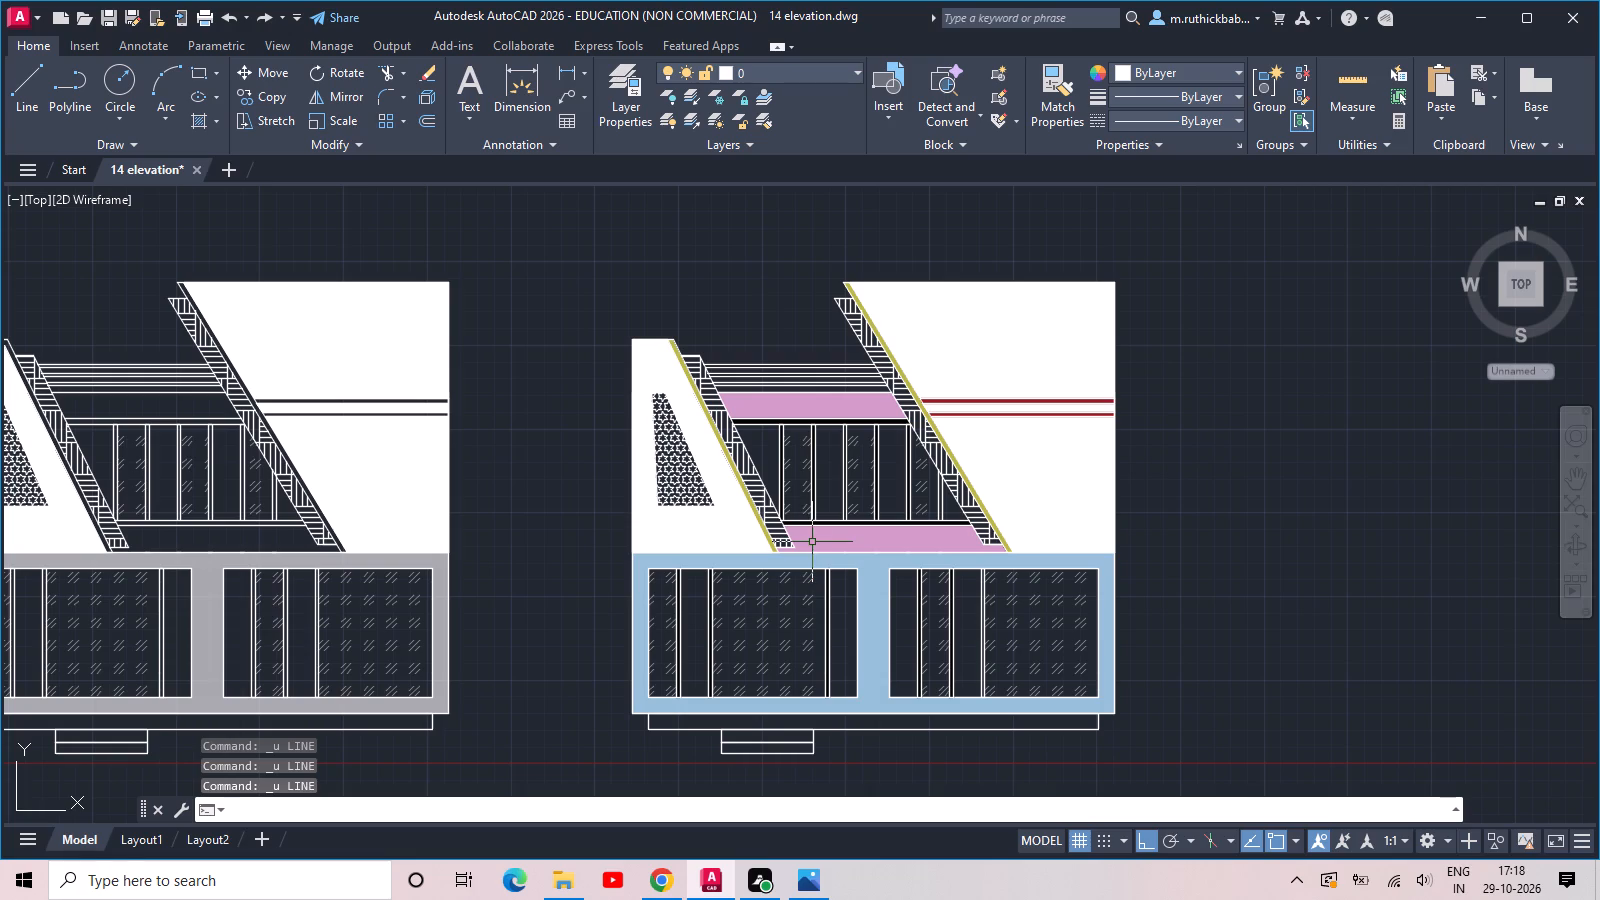
{"action": "key", "text": "ctrl+z"}
{"action": "key", "text": "ctrl+z"}
{"action": "key", "text": "ctrl+z"}
{"action": "key", "text": "ctrl+z"}
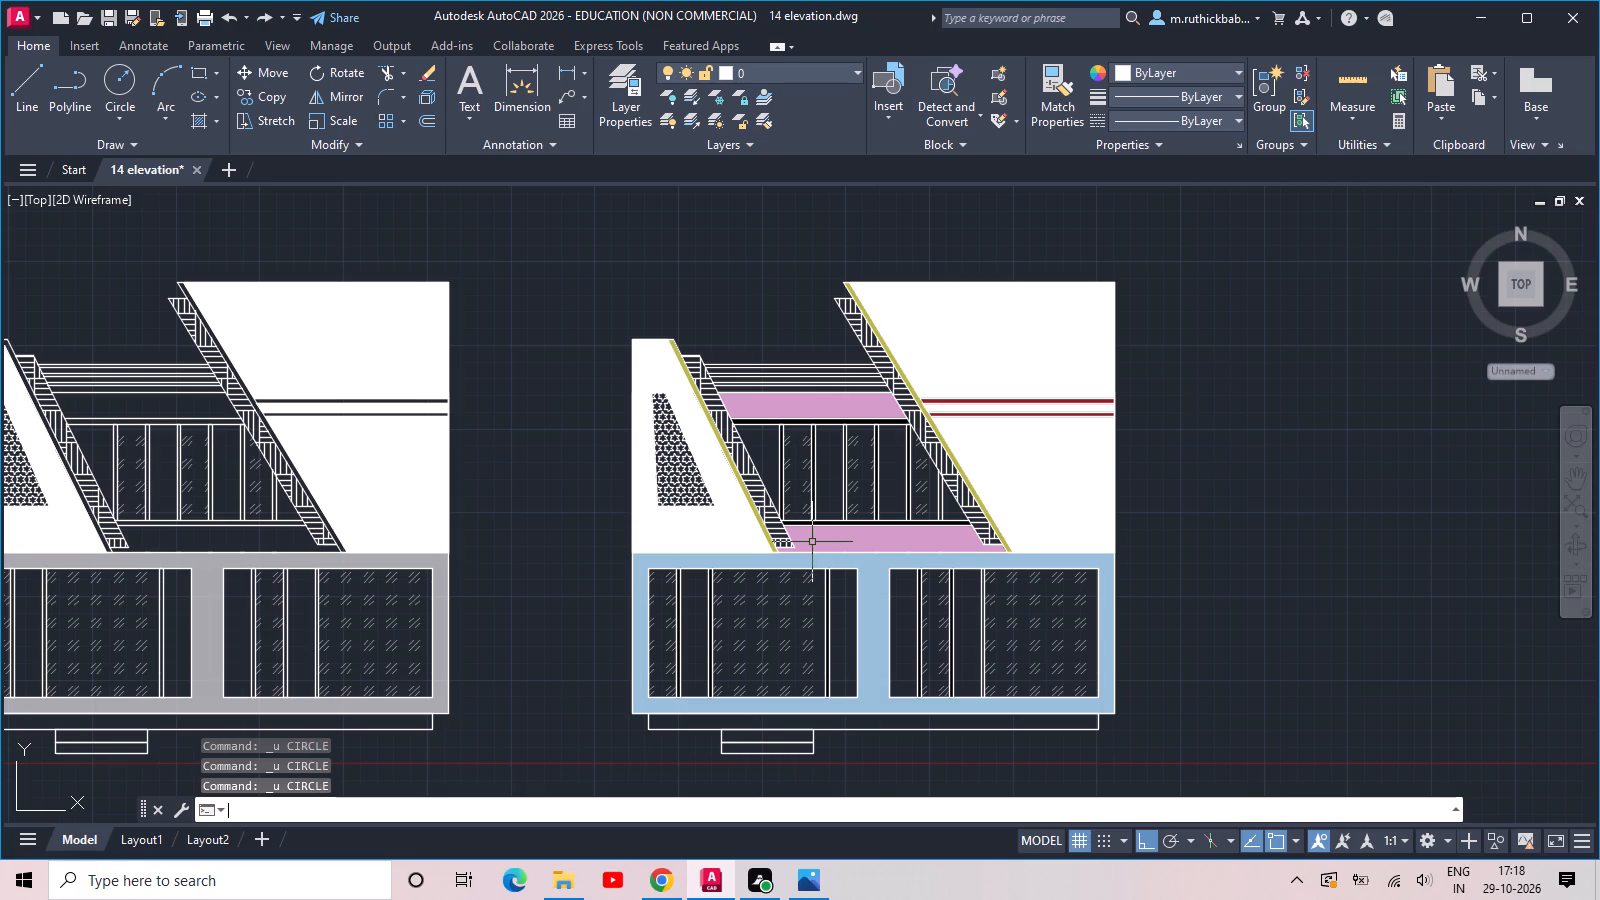
{"action": "key", "text": "ctrl+z"}
{"action": "key", "text": "ctrl+z"}
{"action": "key", "text": "ctrl+z"}
{"action": "key", "text": "ctrl+z"}
{"action": "key", "text": "ctrl+z"}
{"action": "key", "text": "ctrl+z"}
{"action": "key", "text": "ctrl+z"}
{"action": "key", "text": "ctrl+z"}
{"action": "key", "text": "ctrl+z"}
{"action": "key", "text": "ctrl+z"}
{"action": "key", "text": "ctrl+z"}
{"action": "key", "text": "ctrl+z"}
{"action": "key", "text": "ctrl+z"}
{"action": "key", "text": "ctrl+z"}
{"action": "key", "text": "ctrl+z"}
{"action": "key", "text": "ctrl+z"}
{"action": "key", "text": "ctrl+z"}
{"action": "key", "text": "ctrl+z"}
{"action": "key", "text": "ctrl+z"}
{"action": "key", "text": "ctrl+z"}
{"action": "key", "text": "ctrl+z"}
{"action": "key", "text": "ctrl+z"}
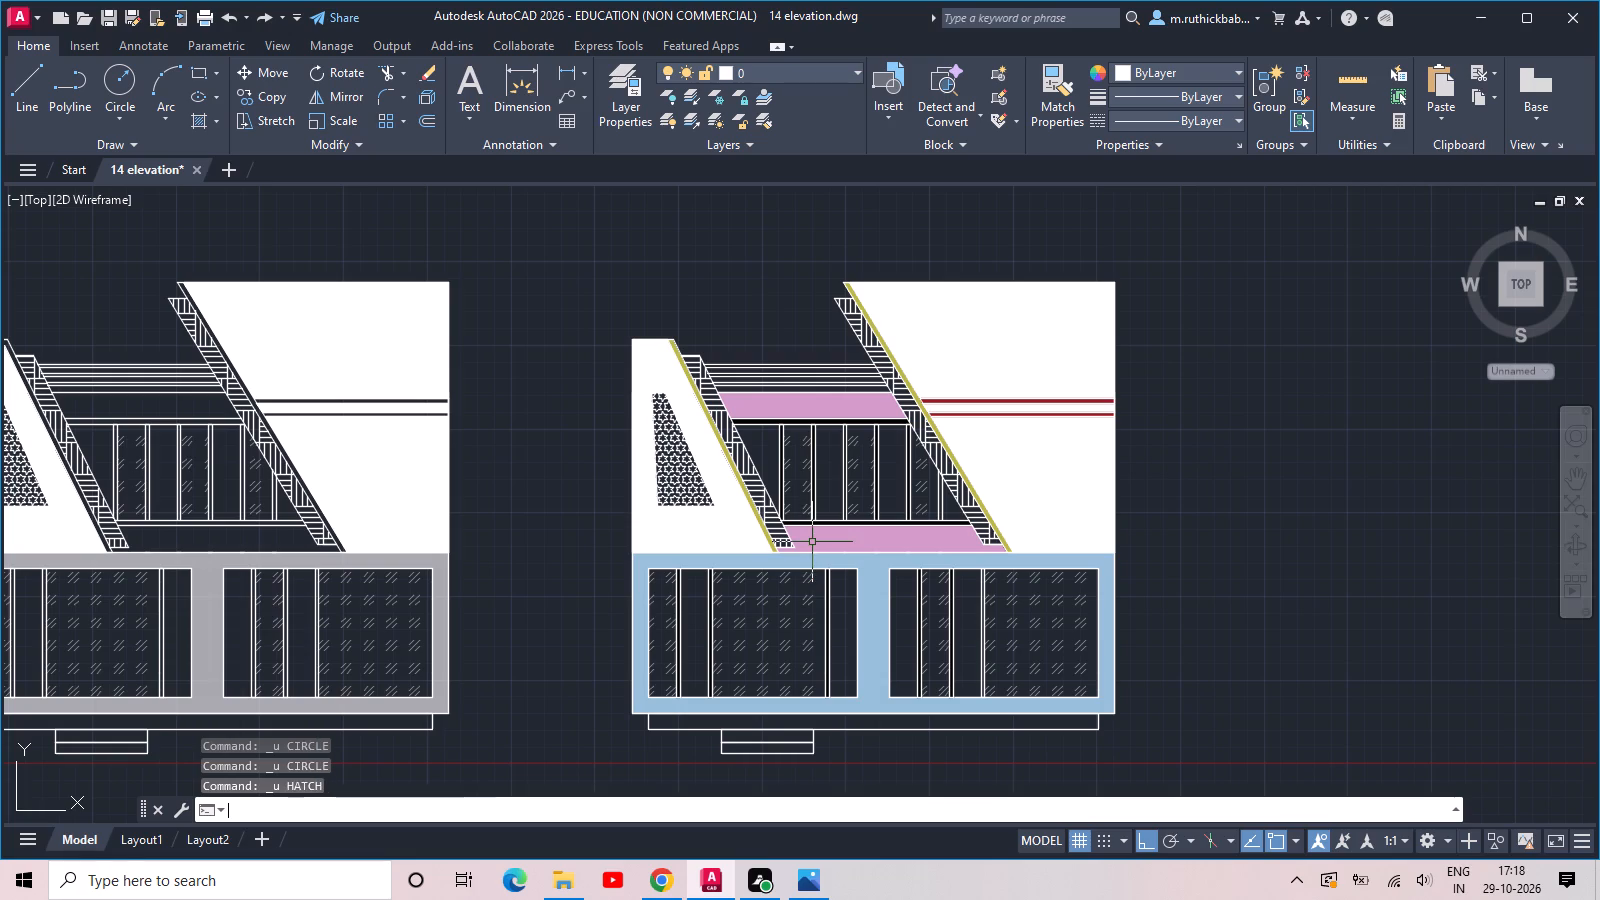
{"action": "key", "text": "ctrl+z"}
{"action": "key", "text": "ctrl+z"}
{"action": "key", "text": "ctrl+z"}
{"action": "key", "text": "ctrl+z"}
{"action": "key", "text": "ctrl+z"}
{"action": "key", "text": "ctrl+z"}
{"action": "key", "text": "ctrl+z"}
{"action": "key", "text": "ctrl+z"}
{"action": "key", "text": "ctrl+z"}
{"action": "key", "text": "ctrl+z"}
{"action": "key", "text": "ctrl+z"}
{"action": "key", "text": "ctrl+z"}
{"action": "key", "text": "ctrl+z"}
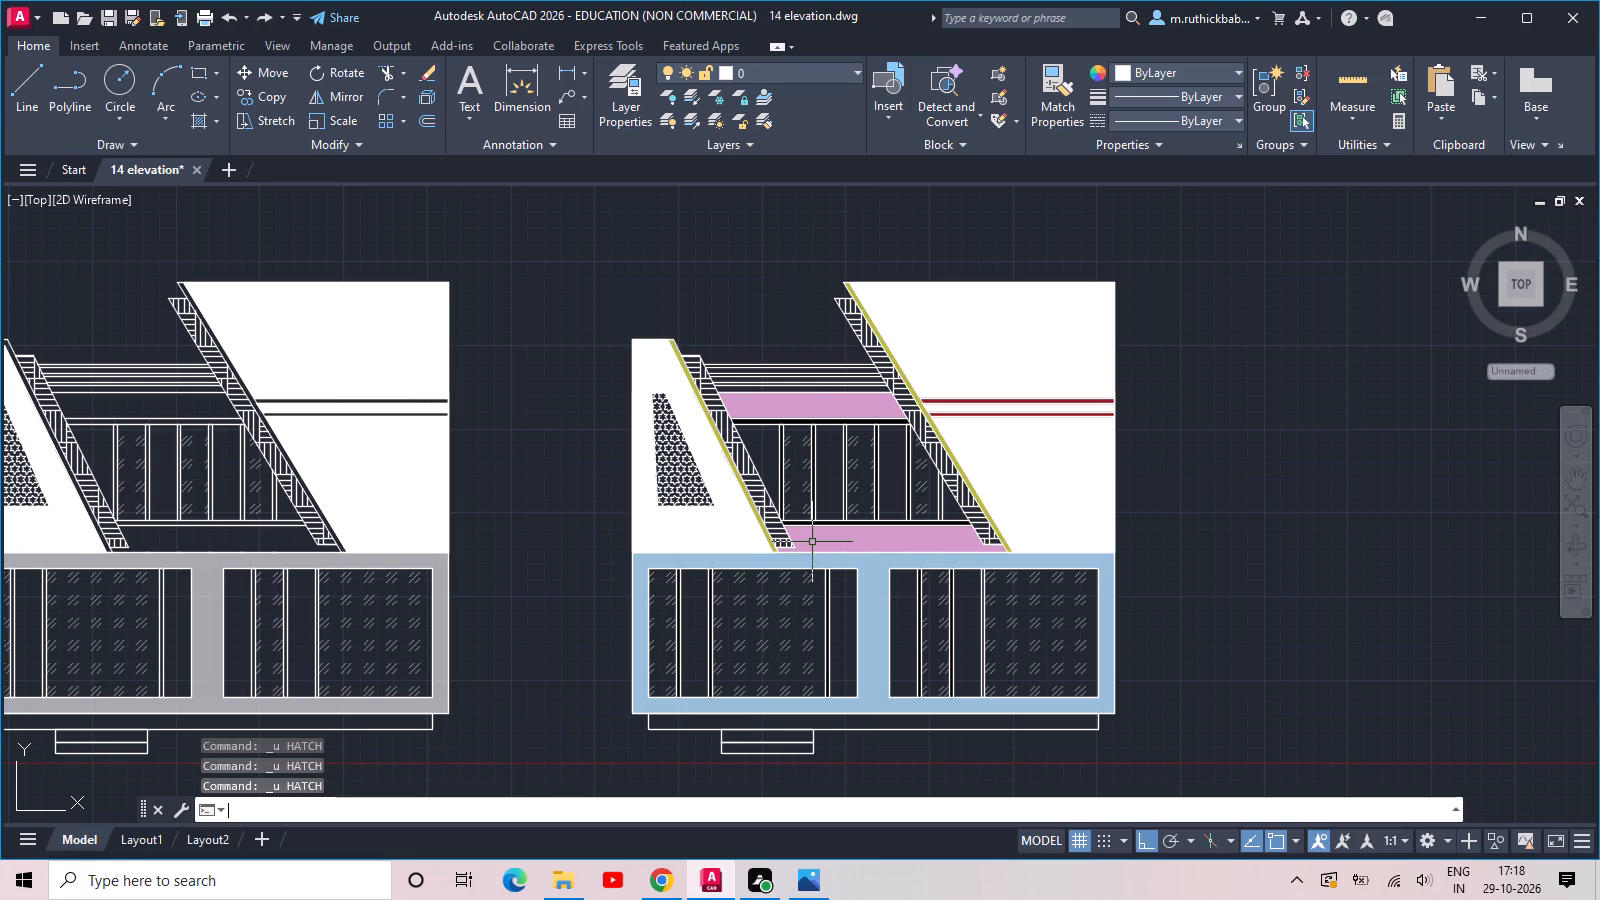
Undo the duplicate elevation's coloured hatching on its walls, sloping strips and horizontal bars.
{"action": "key", "text": "ctrl+z"}
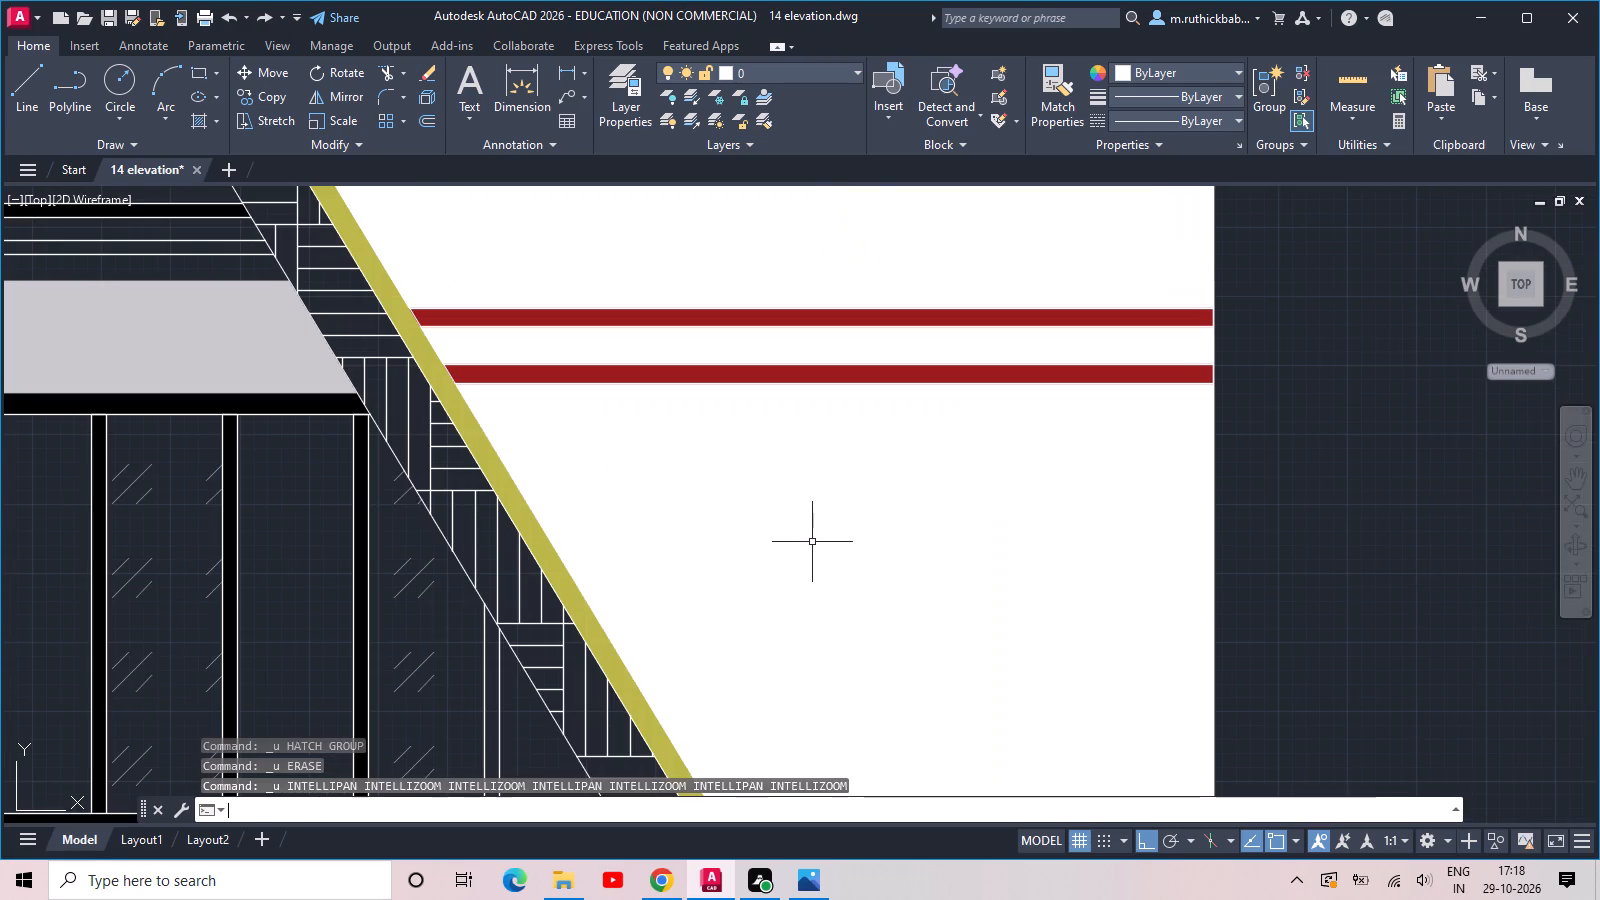
{"action": "key", "text": "ctrl+z"}
{"action": "key", "text": "ctrl+z"}
{"action": "key", "text": "ctrl+z"}
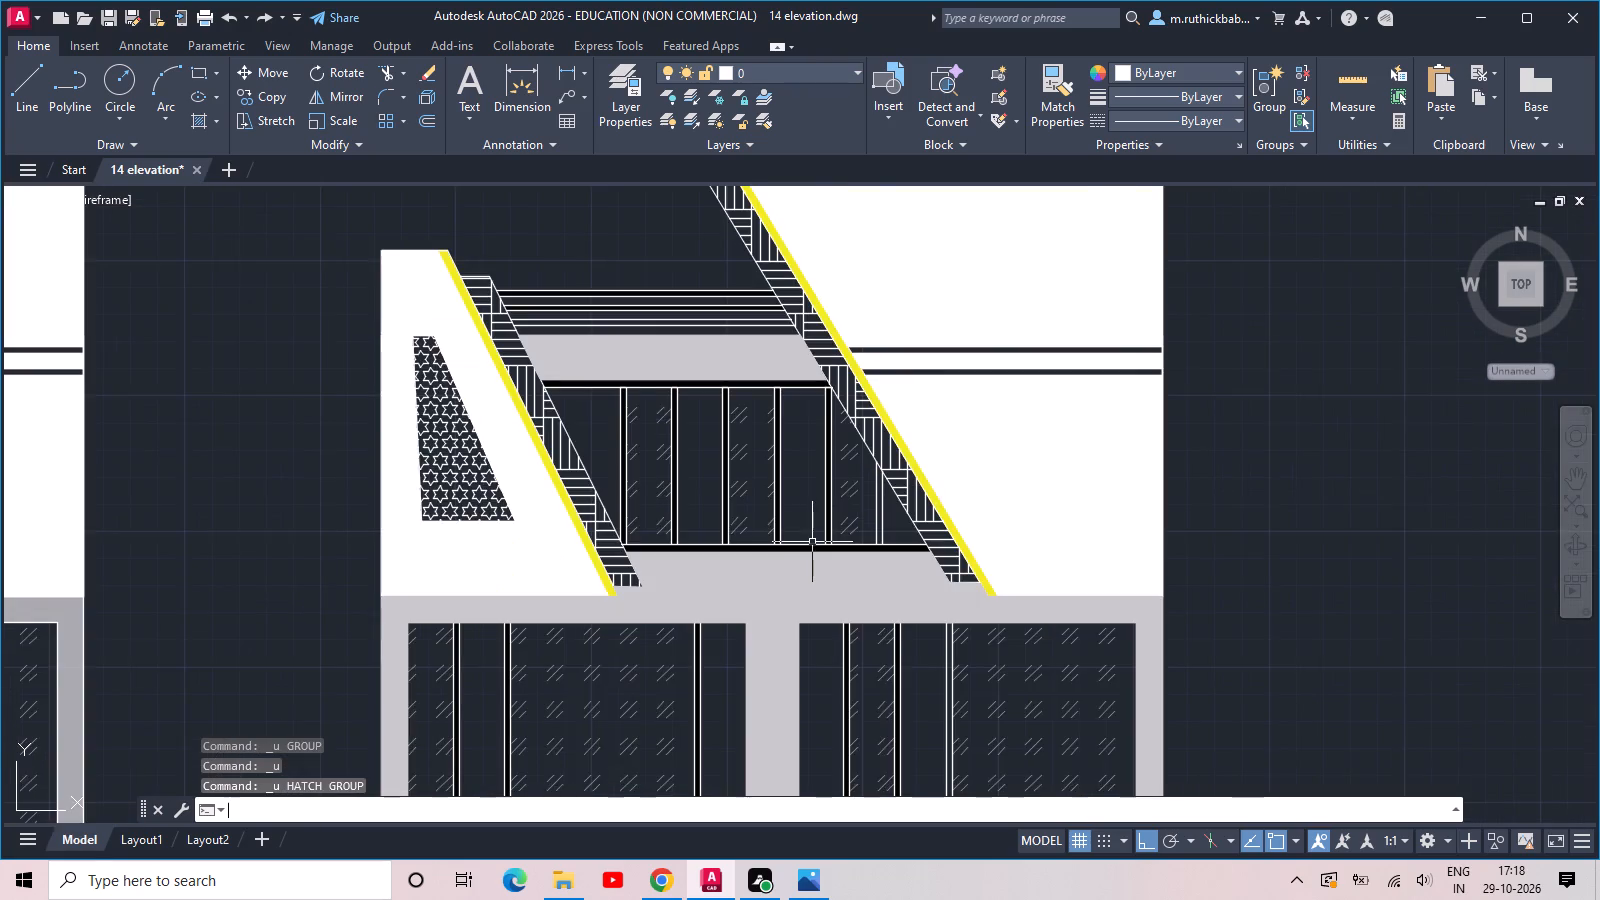
{"action": "key", "text": "ctrl+z"}
{"action": "key", "text": "ctrl+z"}
{"action": "key", "text": "ctrl+z"}
{"action": "key", "text": "ctrl+z"}
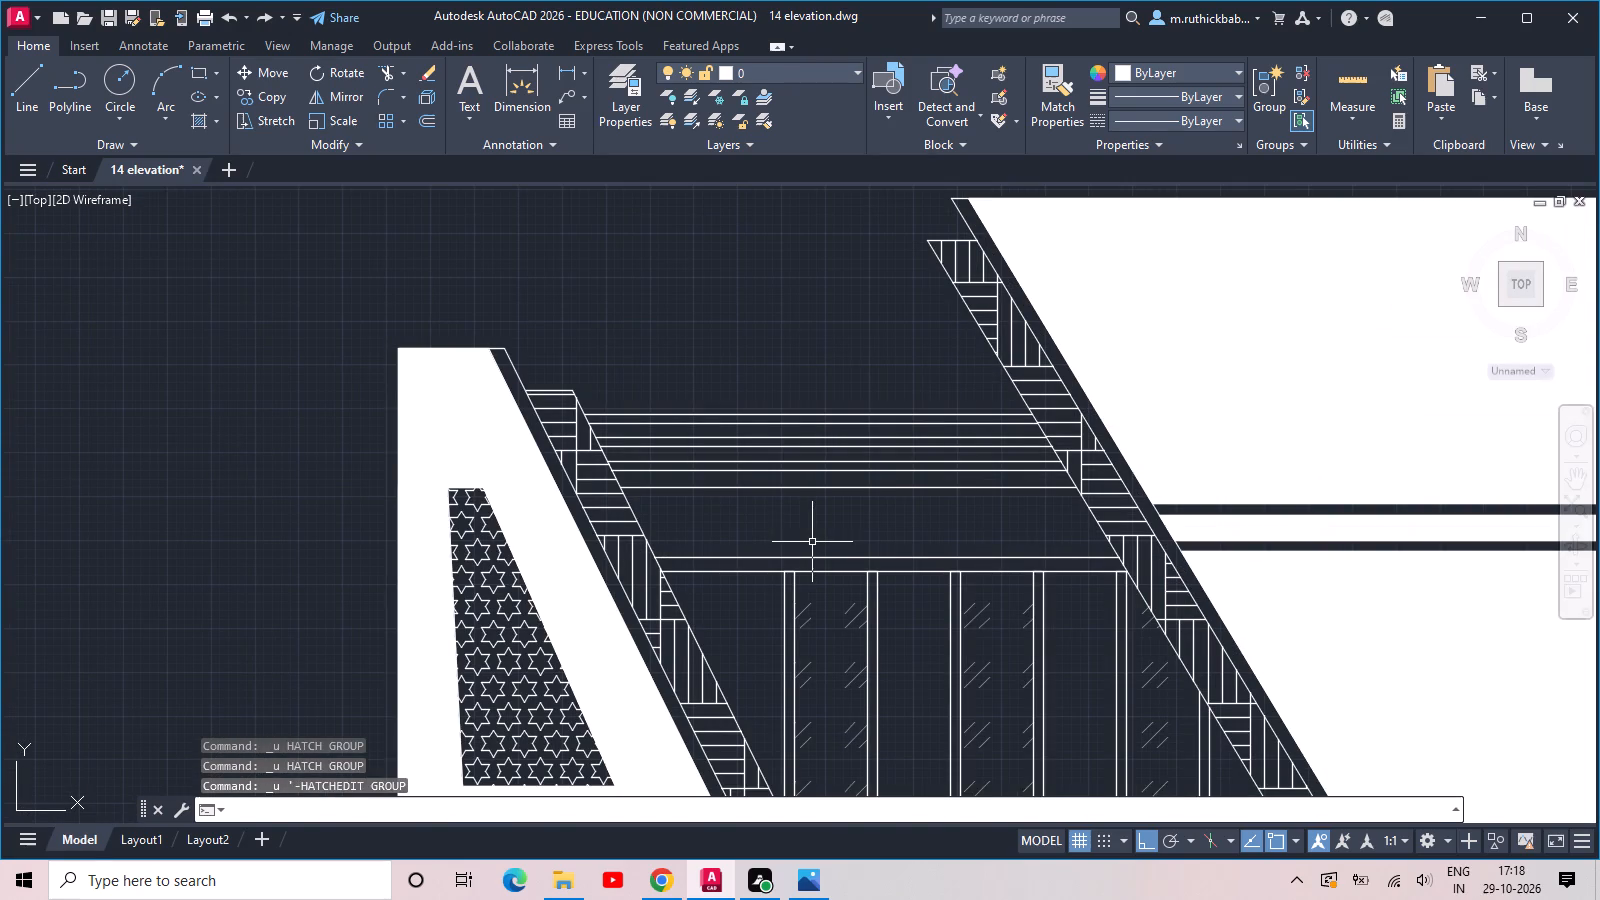
Undo the duplicate's remaining hatch edits and the Copy that placed it beside the original elevation.
{"action": "key", "text": "ctrl+z"}
{"action": "key", "text": "ctrl+z"}
{"action": "key", "text": "ctrl+z"}
{"action": "key", "text": "ctrl+z"}
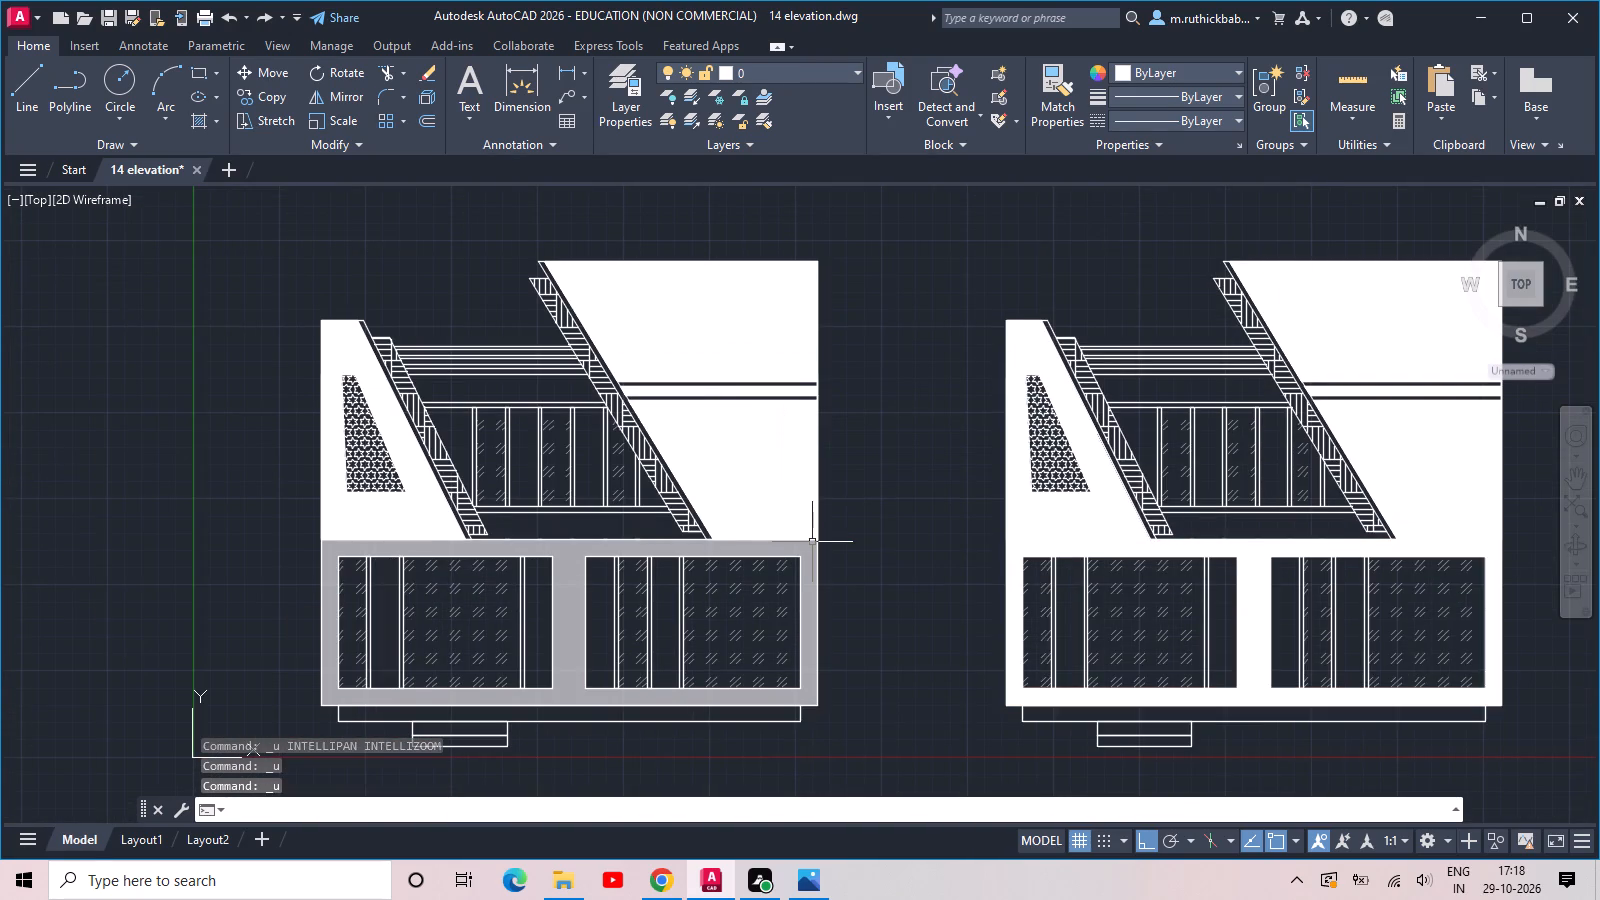
{"action": "key", "text": "ctrl+z"}
{"action": "key", "text": "ctrl+z"}
Undo the two step rectangles below the plinth and the grey recolouring of the original's lower-storey wall hatch.
{"action": "key", "text": "ctrl+z"}
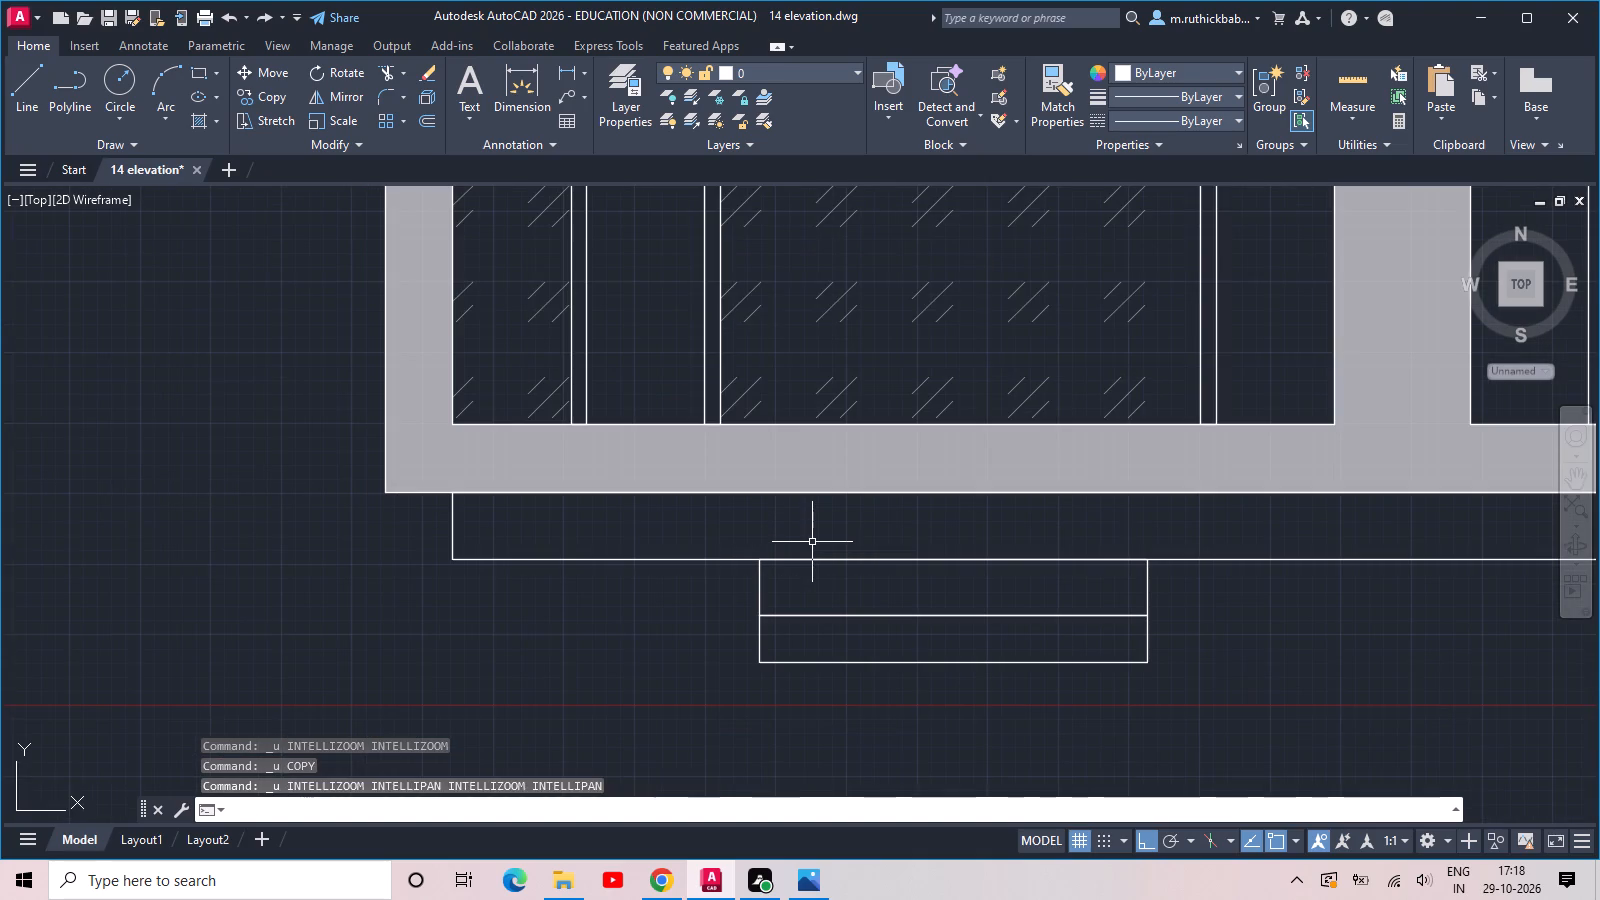
{"action": "key", "text": "ctrl+z"}
{"action": "key", "text": "ctrl+z"}
{"action": "key", "text": "ctrl+z"}
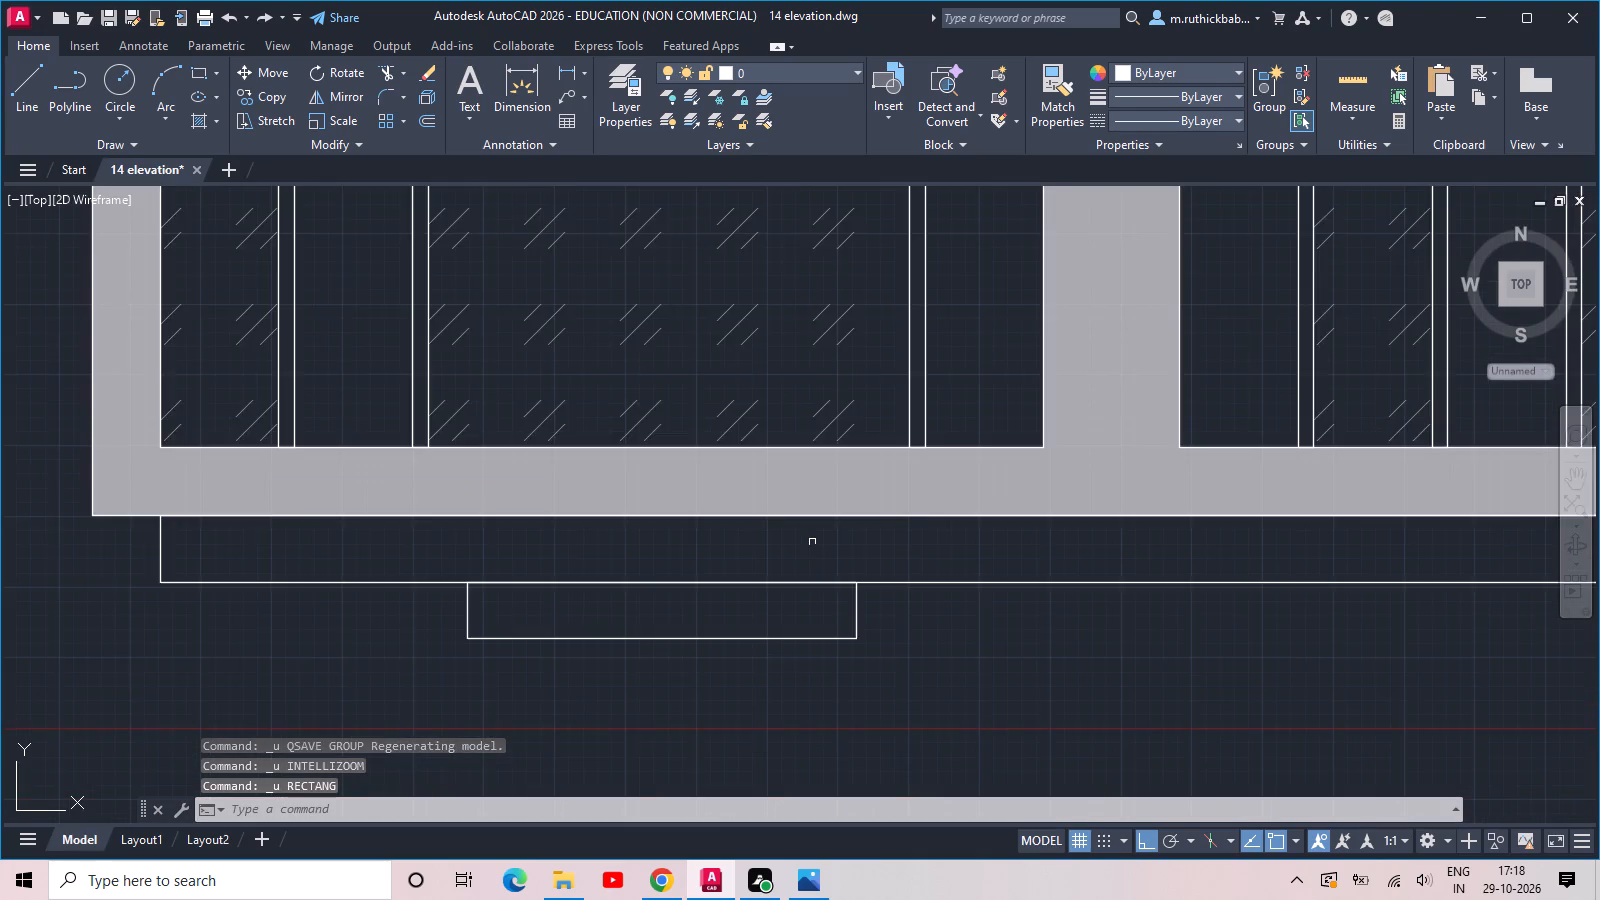
{"action": "key", "text": "ctrl+z"}
{"action": "key", "text": "ctrl+z"}
{"action": "key", "text": "ctrl+z"}
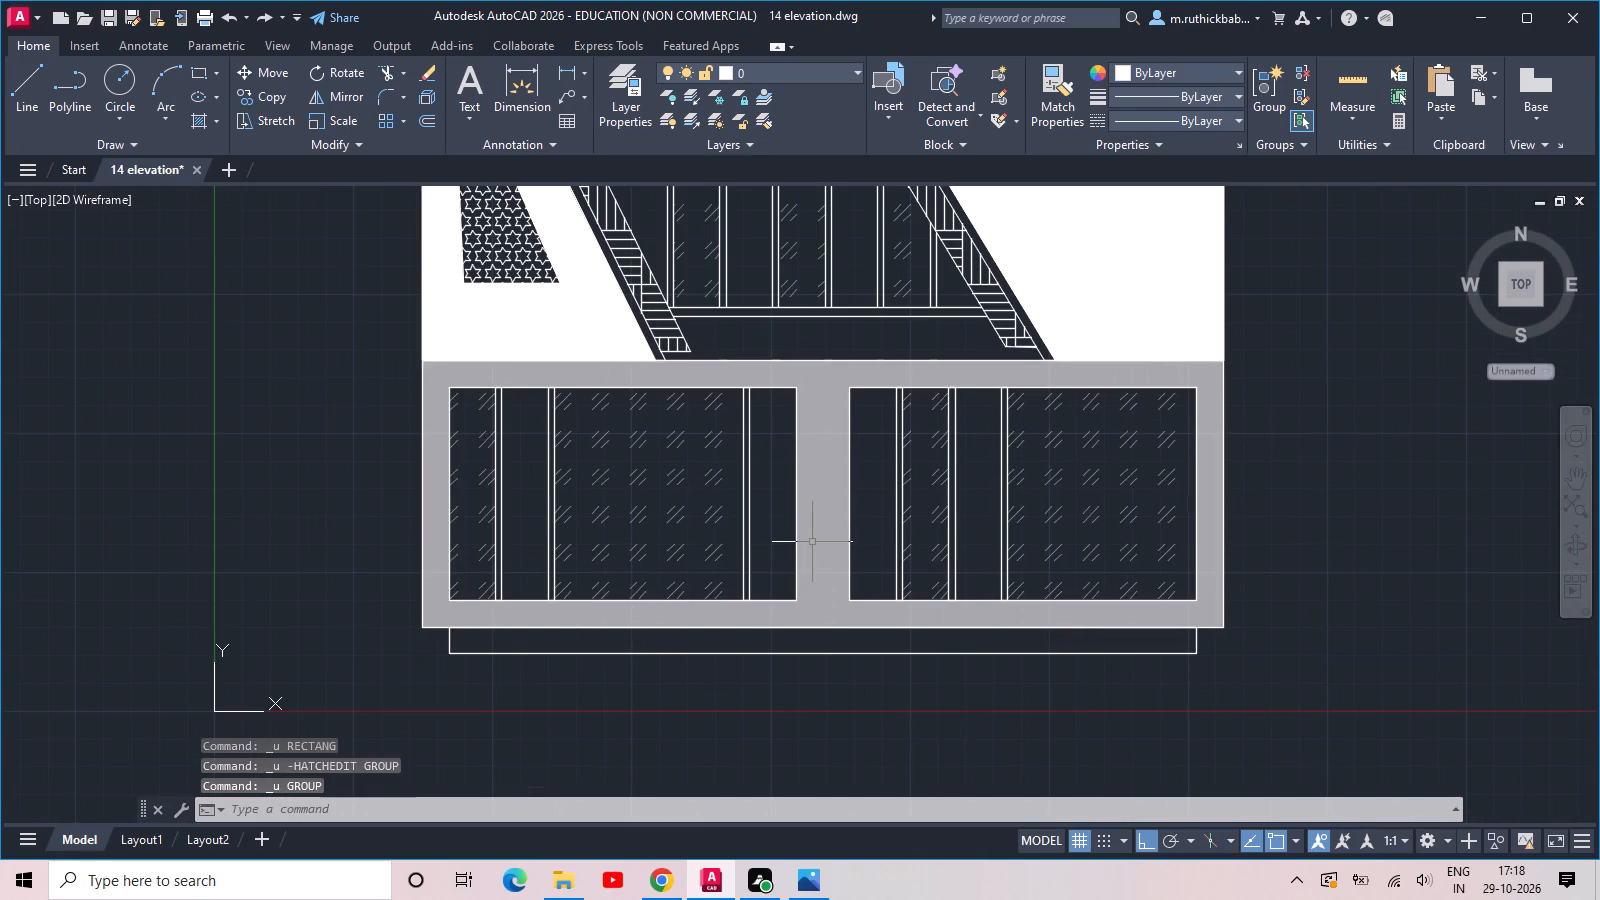
{"action": "key", "text": "ctrl+z"}
{"action": "key", "text": "ctrl+z"}
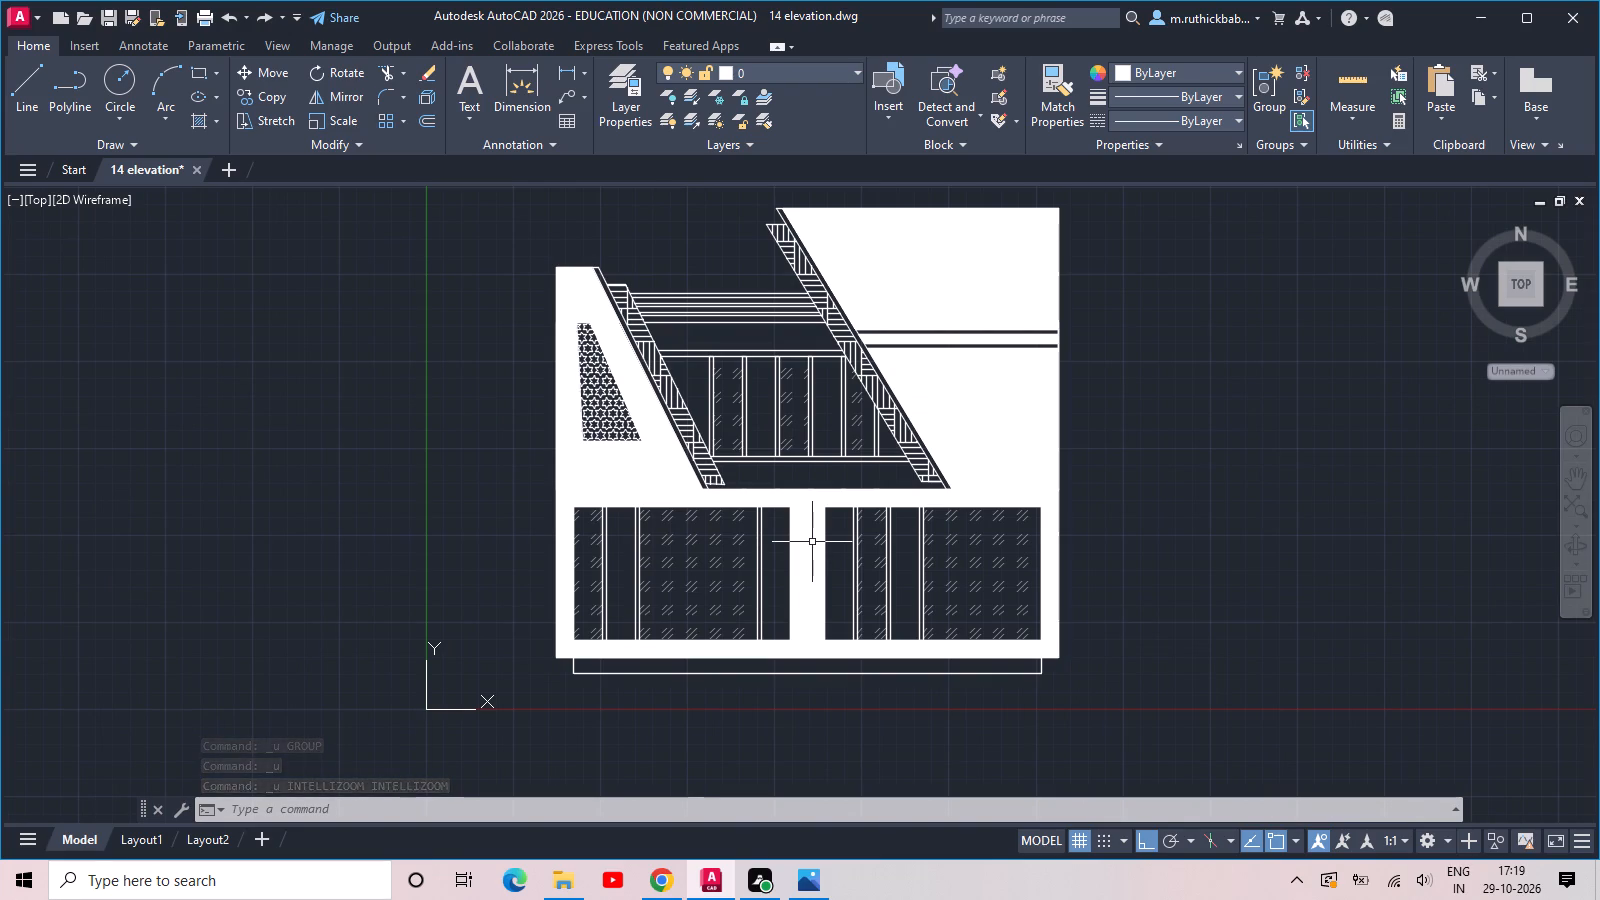
Draw a rectangle about 6' wide and 9" high against the underside of the plinth, below the lower-storey glazing nearest the origin.
{"action": "type", "text": "rec"}
{"action": "key", "text": "space"}
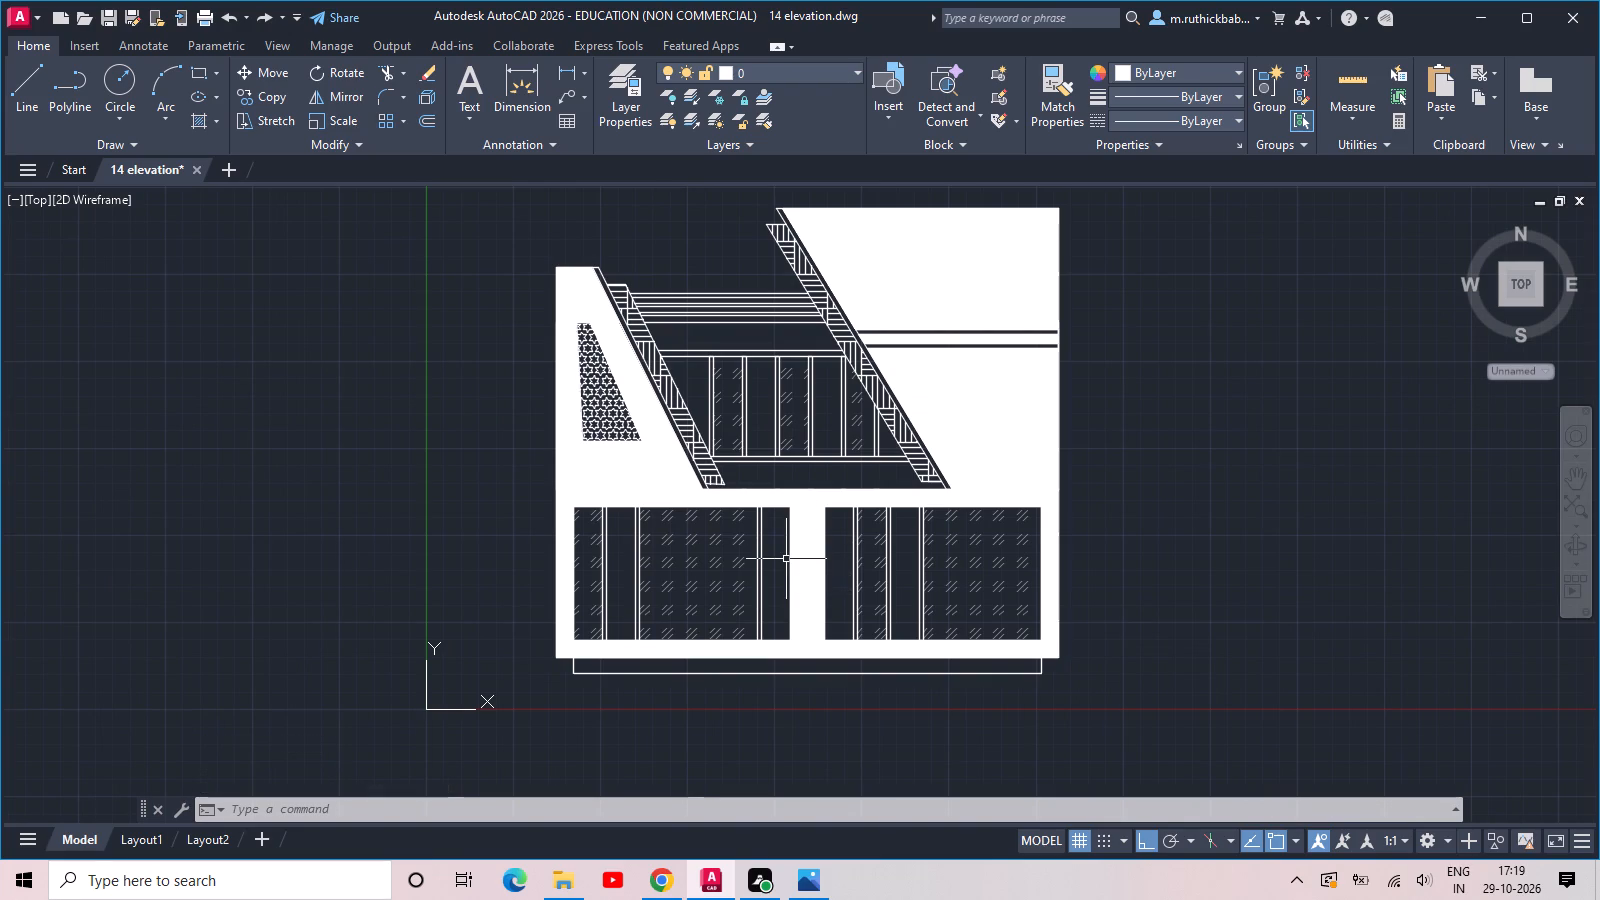
{"action": "scroll", "coordinate": [611, 664], "scroll_direction": "up", "scroll_amount": 1}
{"action": "middle_click_drag", "start_coordinate": [683, 699], "coordinate": [687, 609]}
{"action": "scroll", "coordinate": [687, 600], "scroll_direction": "up", "scroll_amount": 2}
{"action": "left_click", "coordinate": [642, 587]}
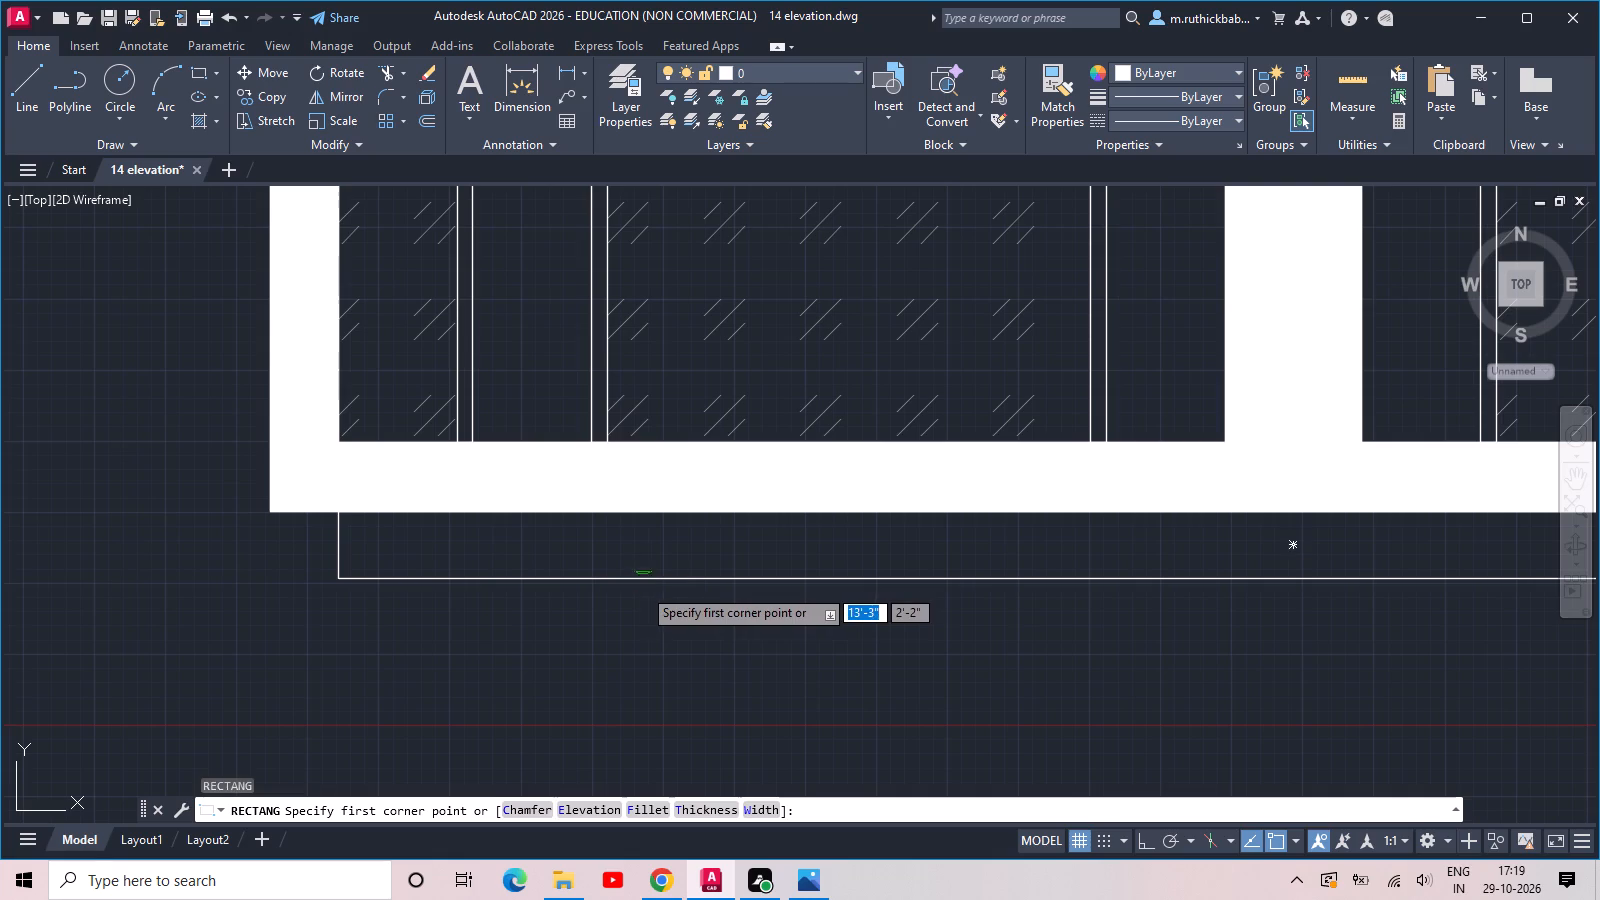
{"action": "left_click", "coordinate": [1050, 630]}
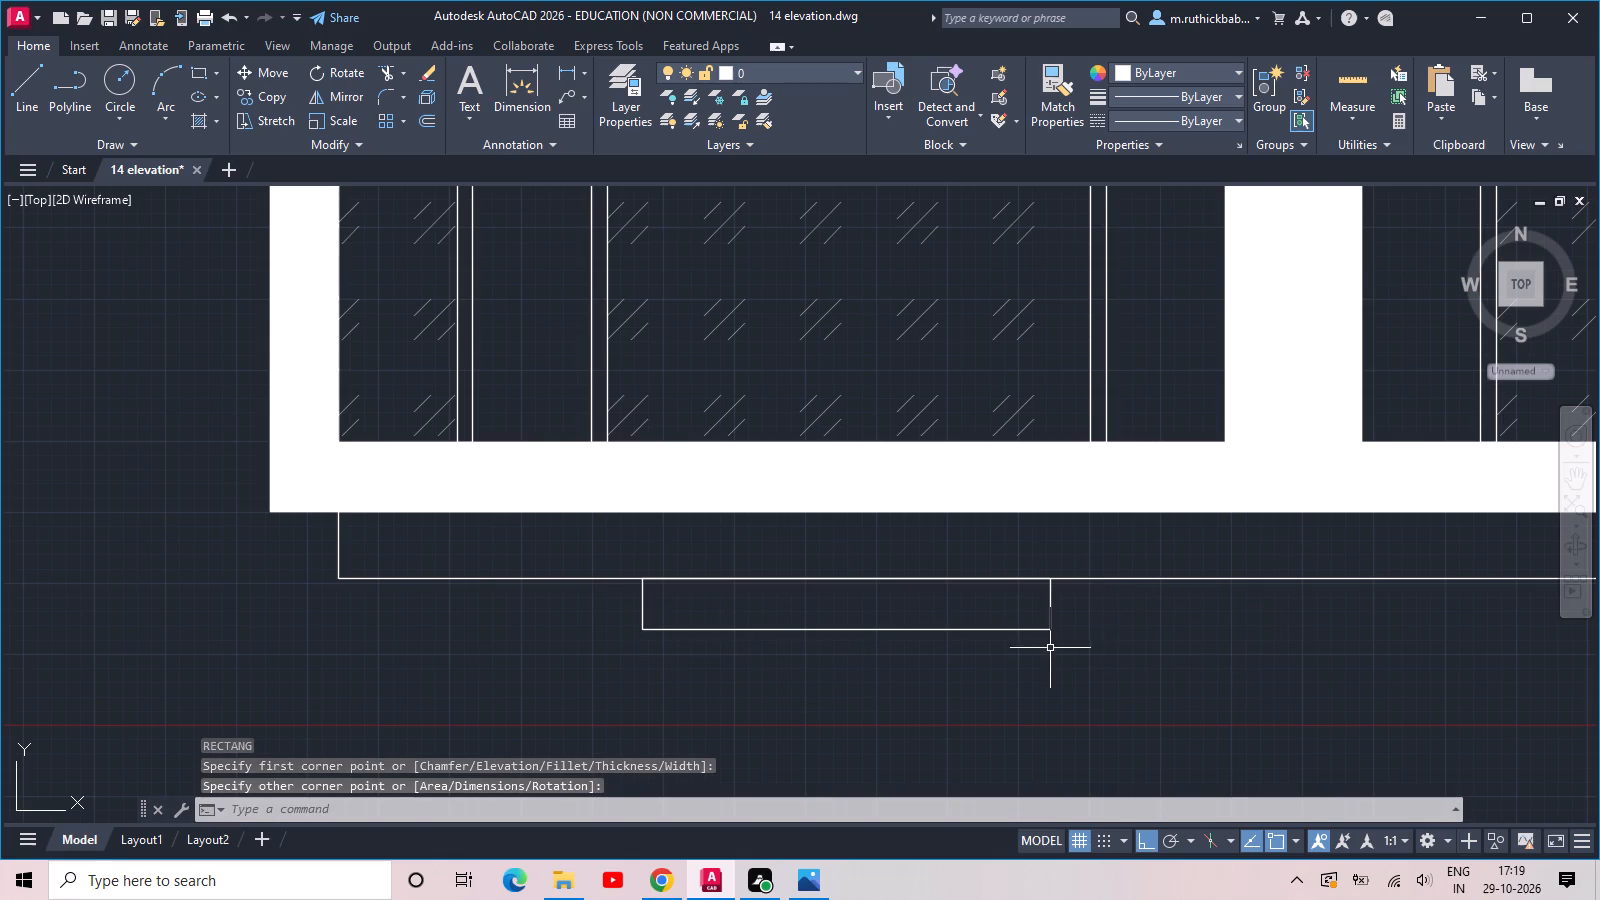
Copy the step rectangle twice straight down, at 9" and 1'-6", to stack three equal entrance steps.
{"action": "left_click", "coordinate": [1050, 648]}
{"action": "left_click", "coordinate": [999, 615]}
{"action": "type", "text": "co"}
{"action": "key", "text": "space"}
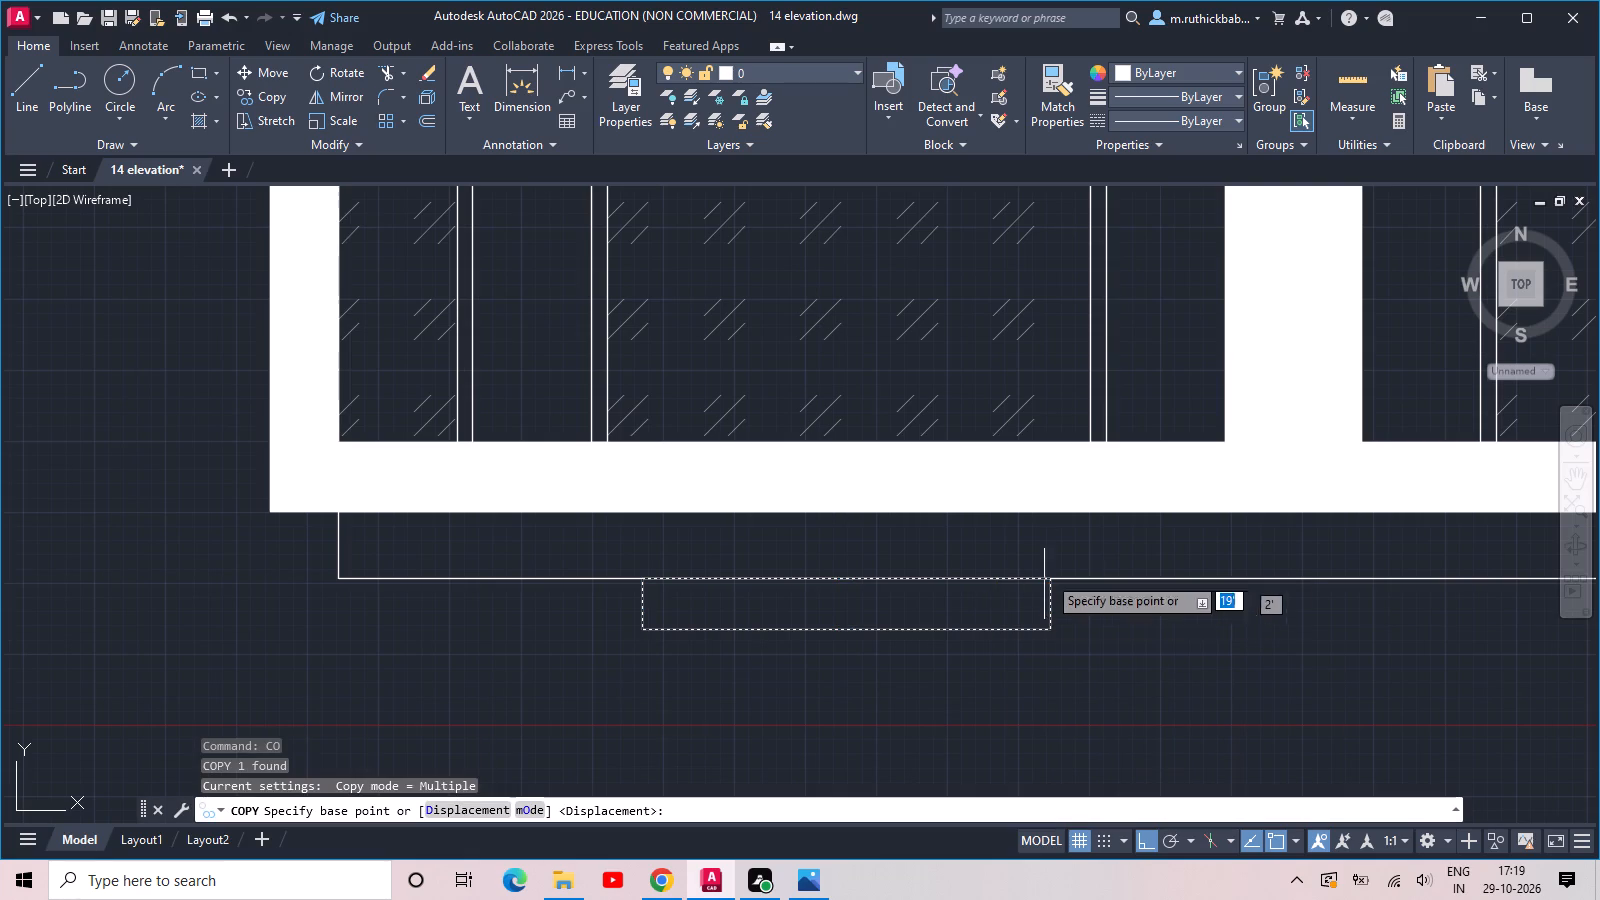
{"action": "left_click", "coordinate": [1051, 577]}
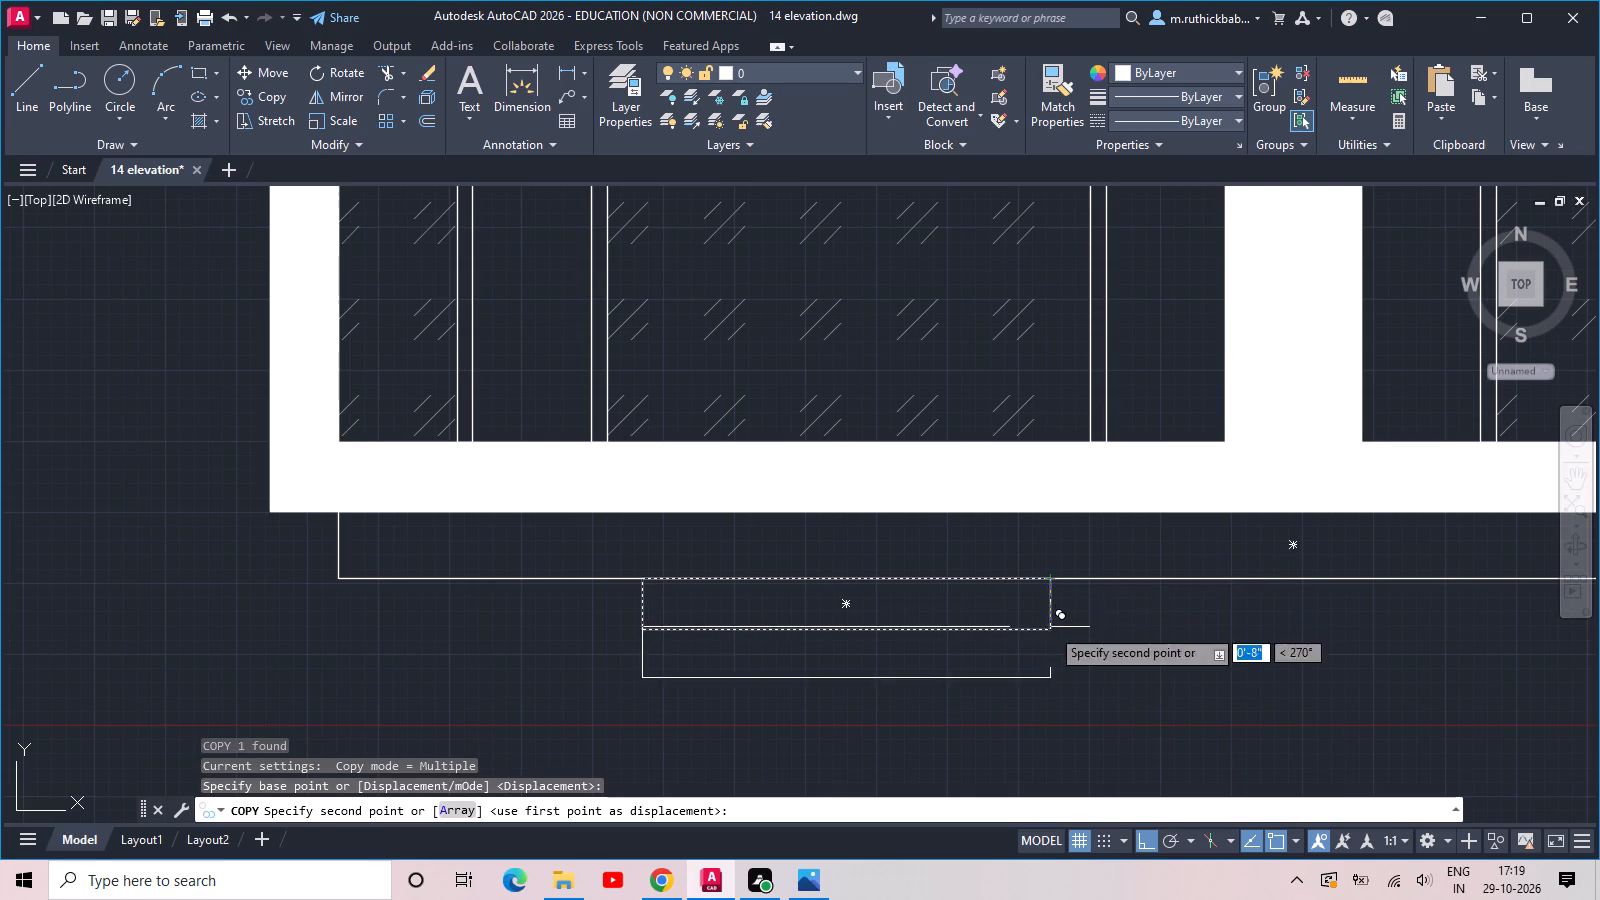
{"action": "left_click", "coordinate": [1049, 634]}
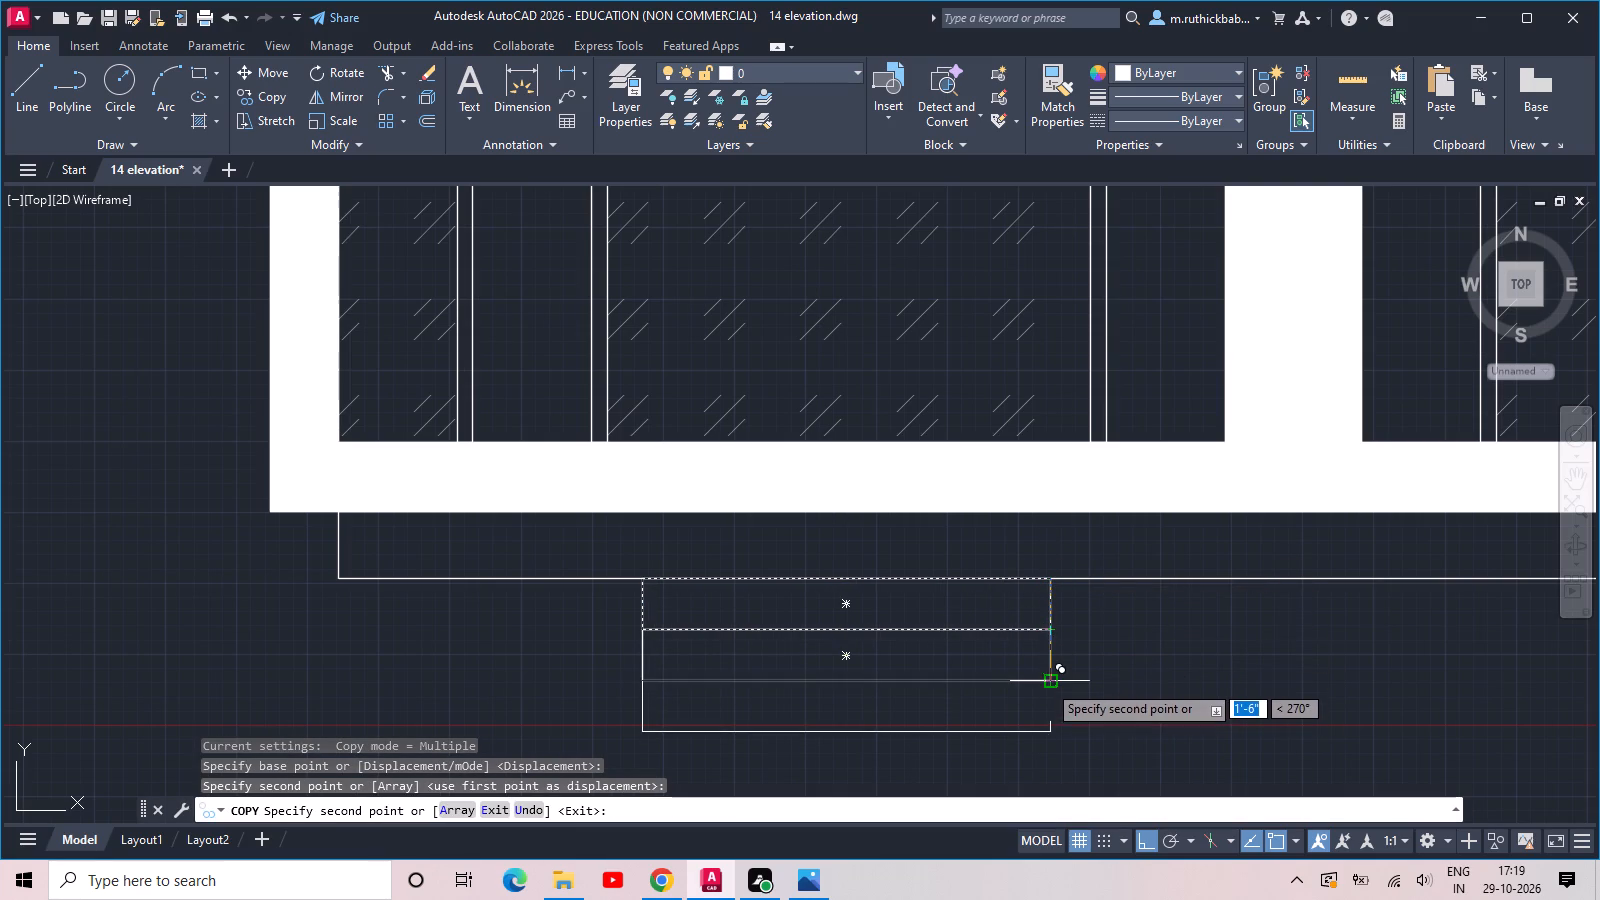
{"action": "left_click", "coordinate": [1047, 683]}
{"action": "key", "text": "Escape"}
{"action": "key", "text": "Escape"}
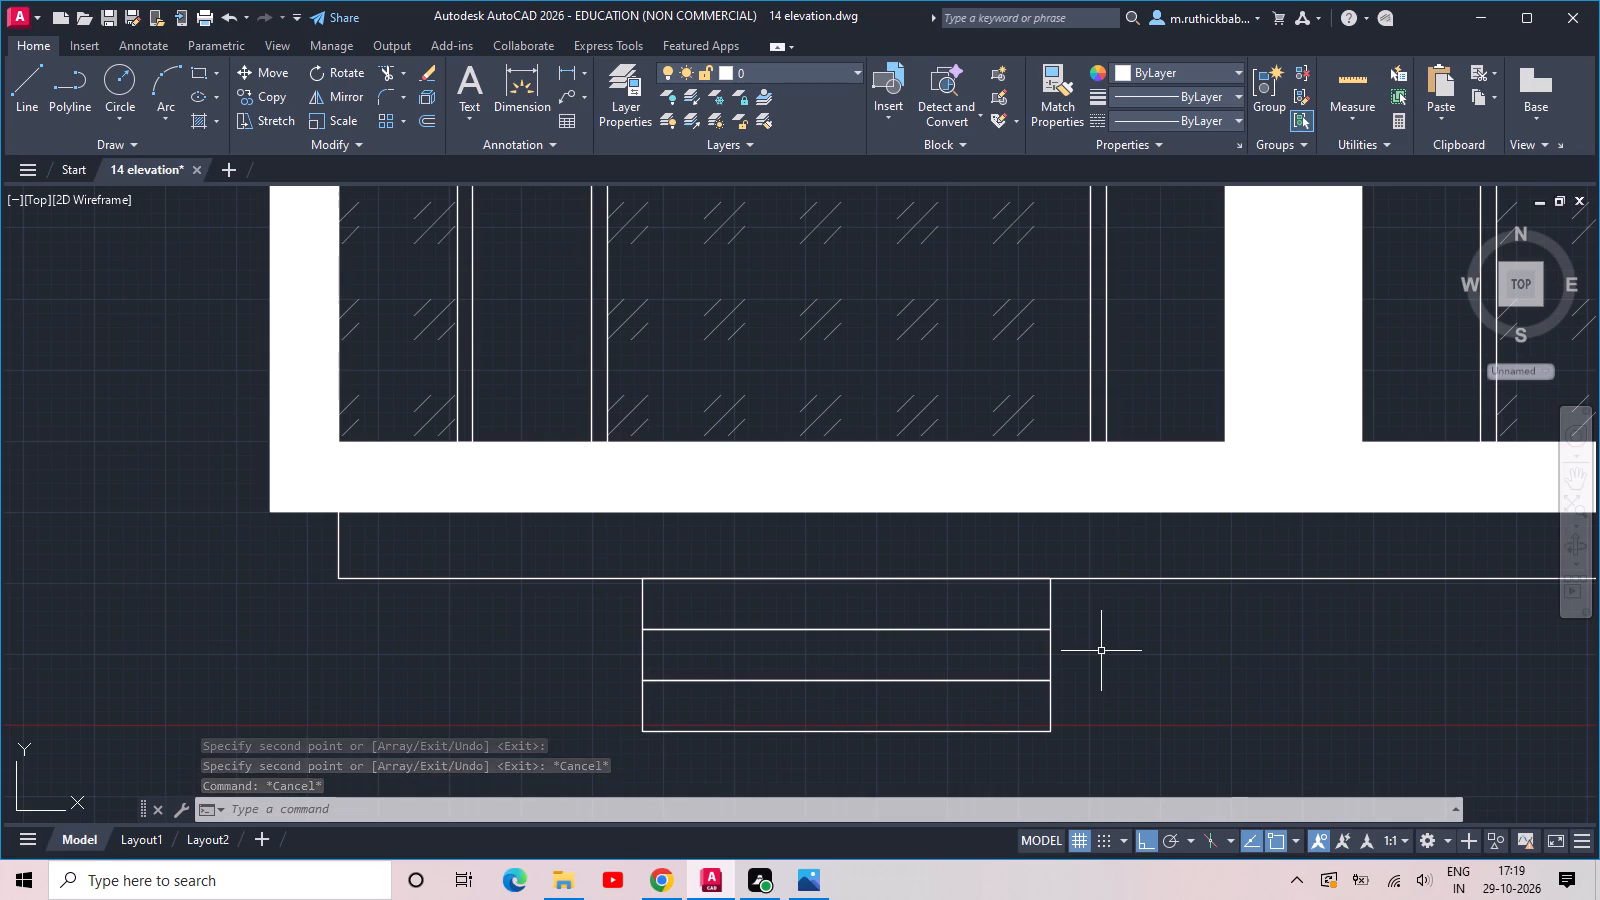
Save the drawing.
{"action": "key", "text": "ctrl+s"}
{"action": "key", "text": "ctrl+s"}
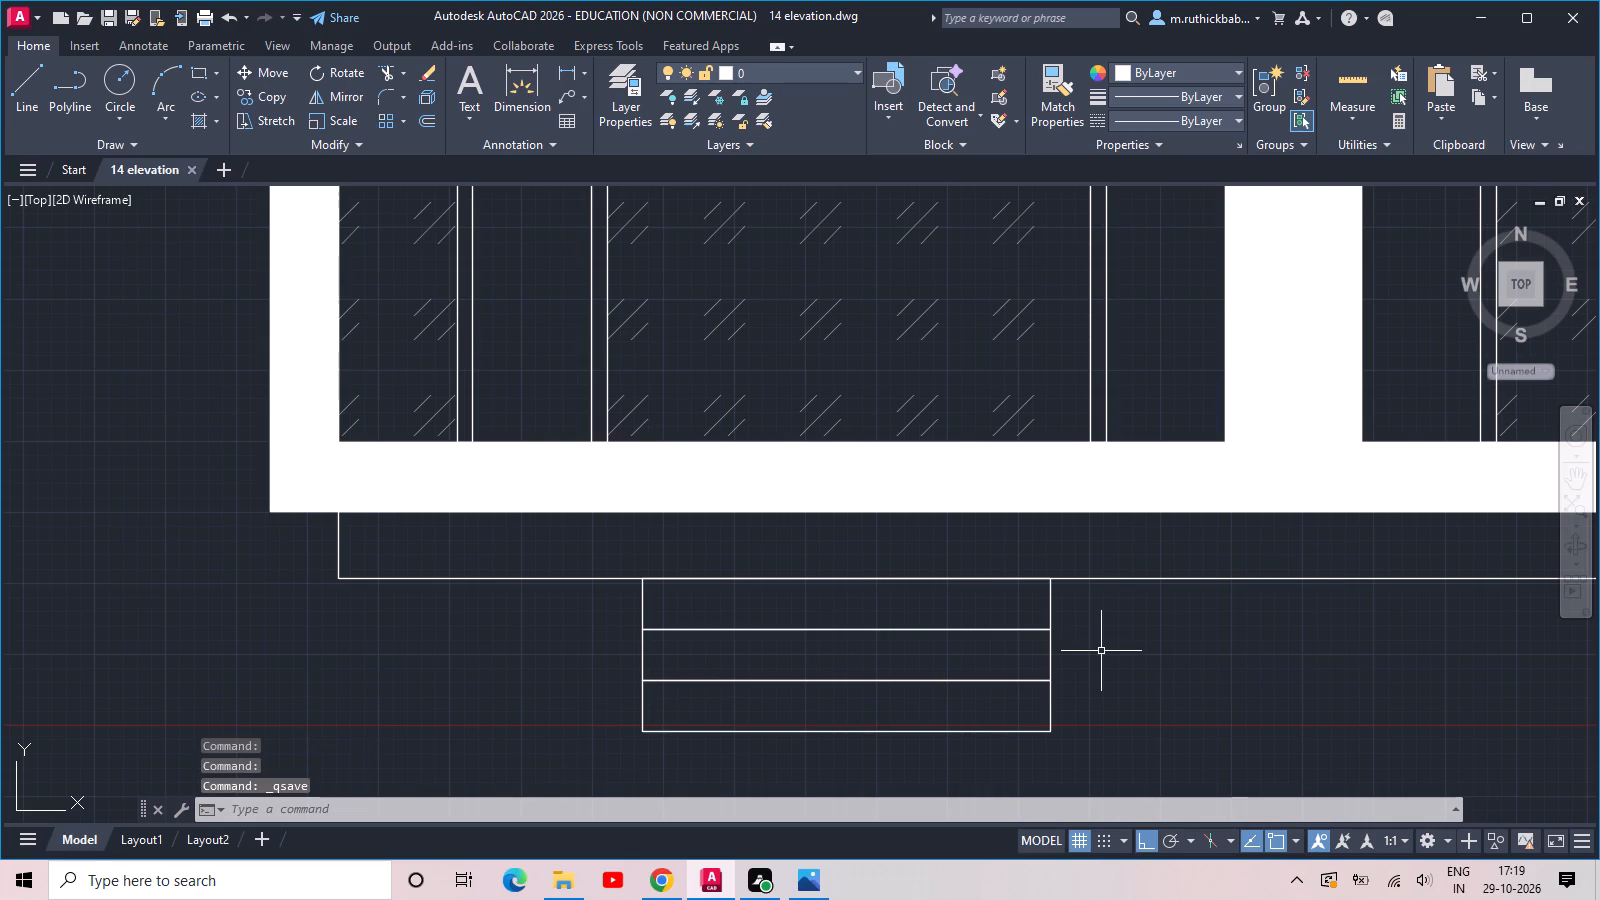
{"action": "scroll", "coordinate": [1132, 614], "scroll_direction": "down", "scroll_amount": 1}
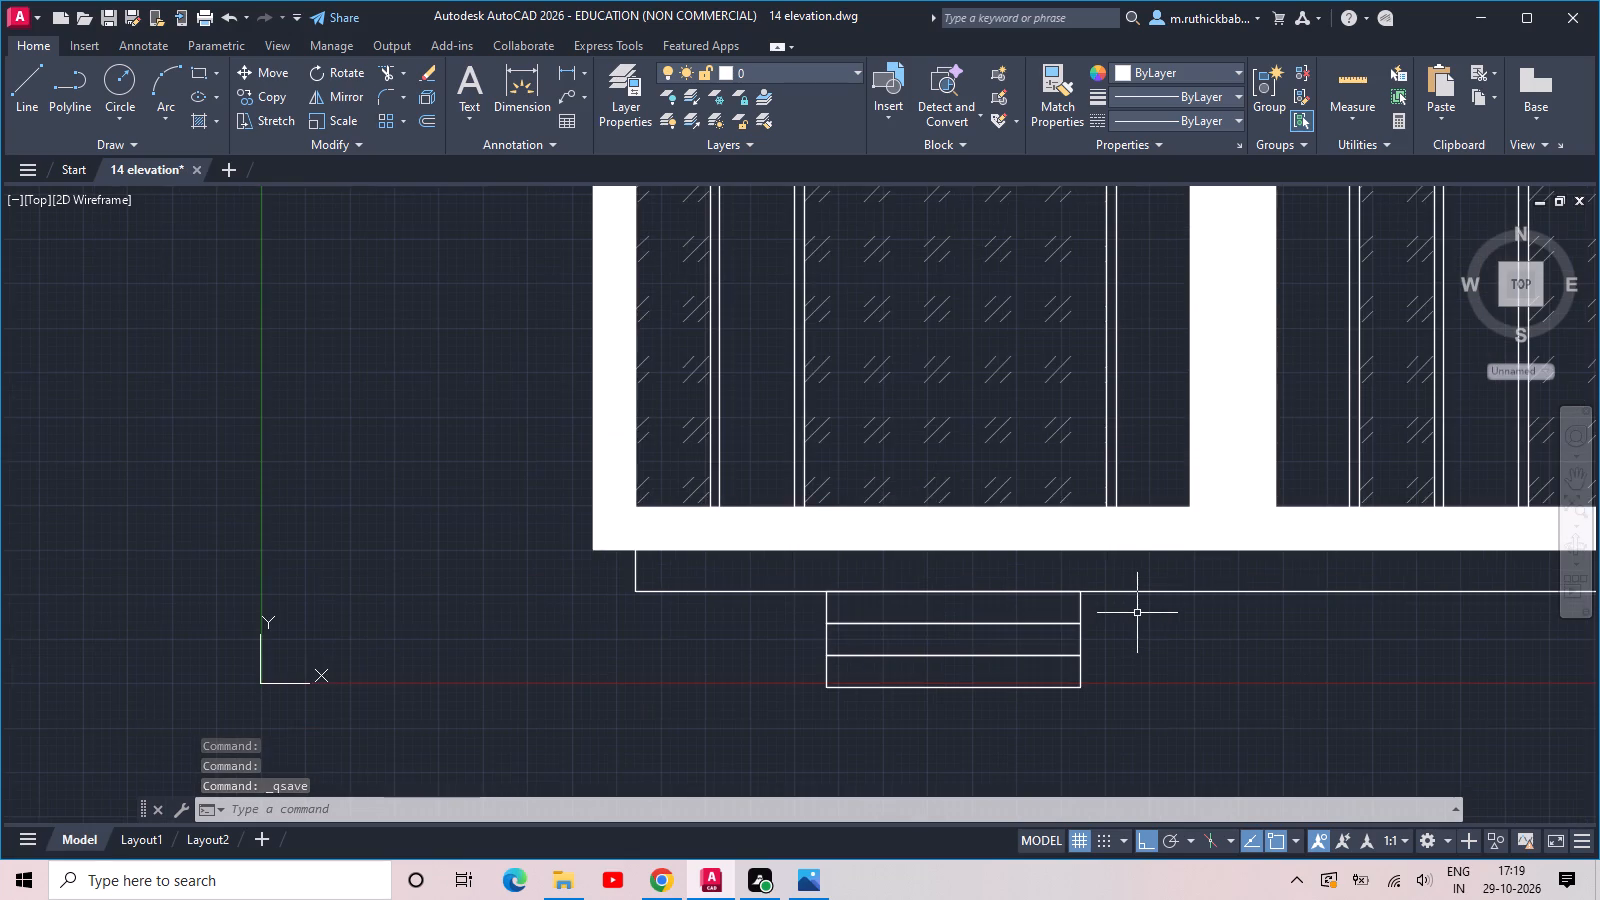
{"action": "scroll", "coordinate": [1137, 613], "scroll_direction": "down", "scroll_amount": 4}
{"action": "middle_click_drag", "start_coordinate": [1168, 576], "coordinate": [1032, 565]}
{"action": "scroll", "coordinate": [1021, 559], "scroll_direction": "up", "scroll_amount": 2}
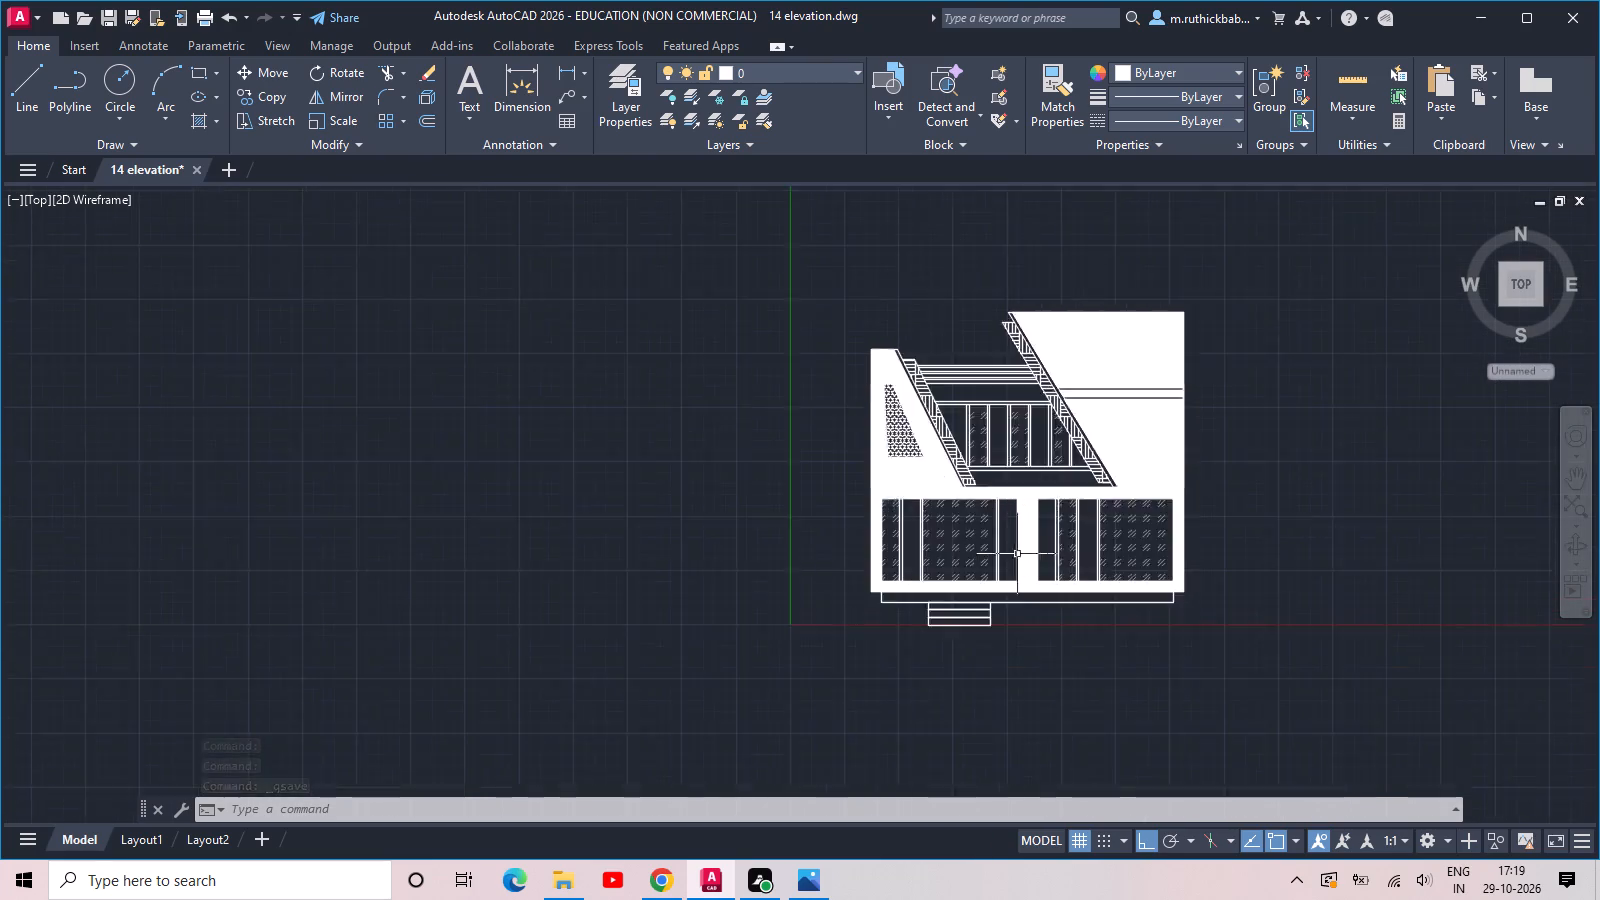
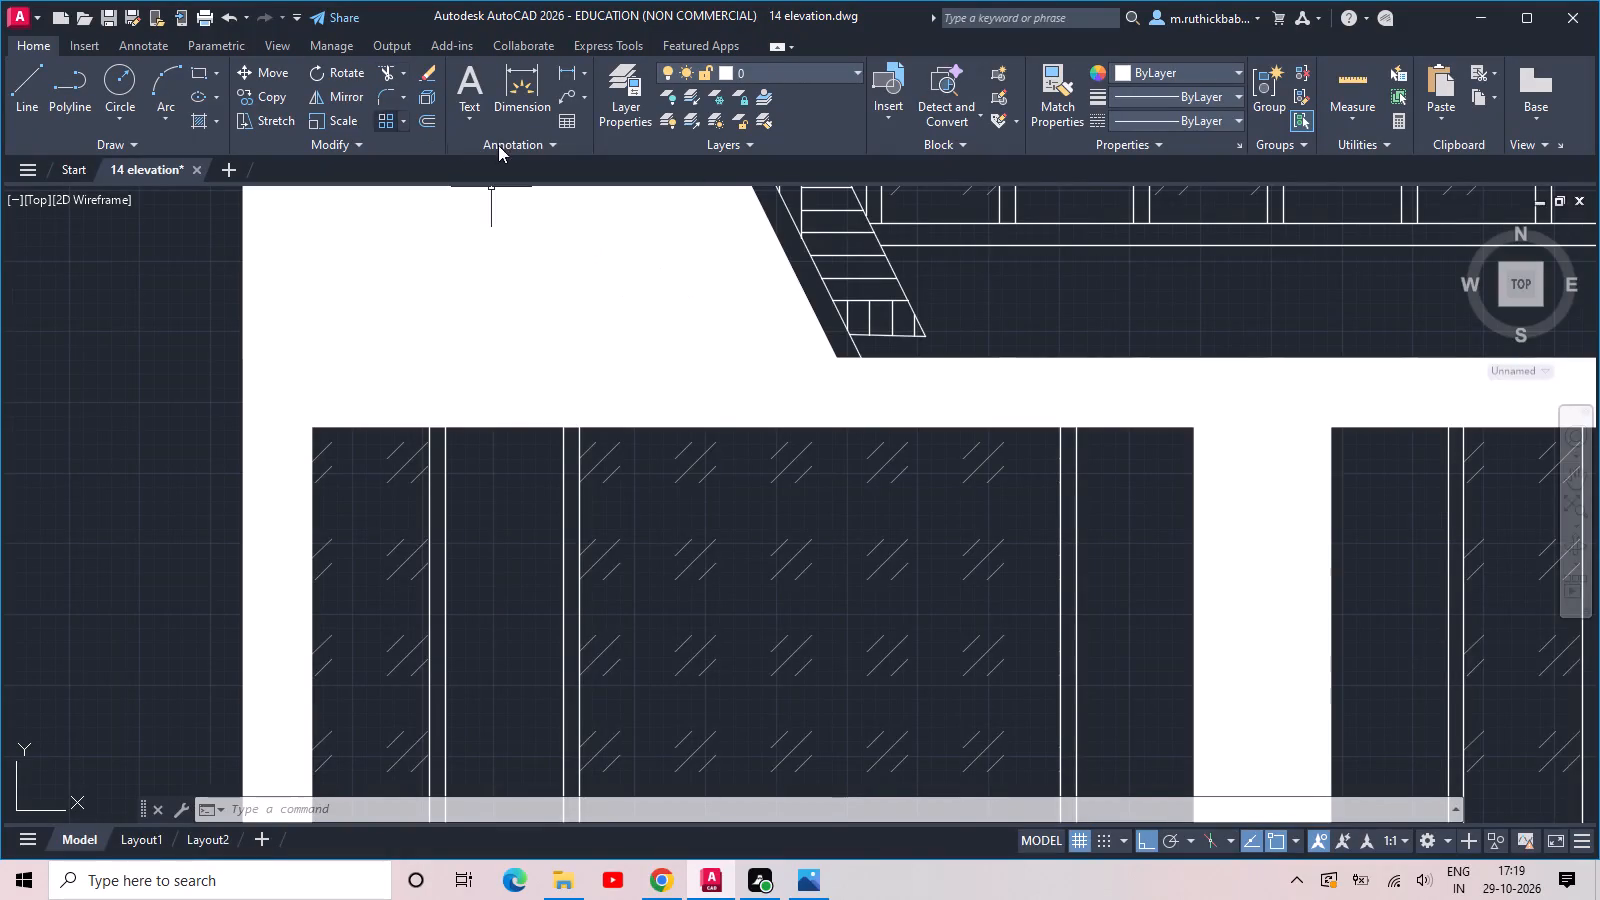
Examine the elevation's upper-storey glazing, sloping patterned bands and lower-storey windows.
{"action": "middle_click_drag", "start_coordinate": [926, 308], "coordinate": [689, 498]}
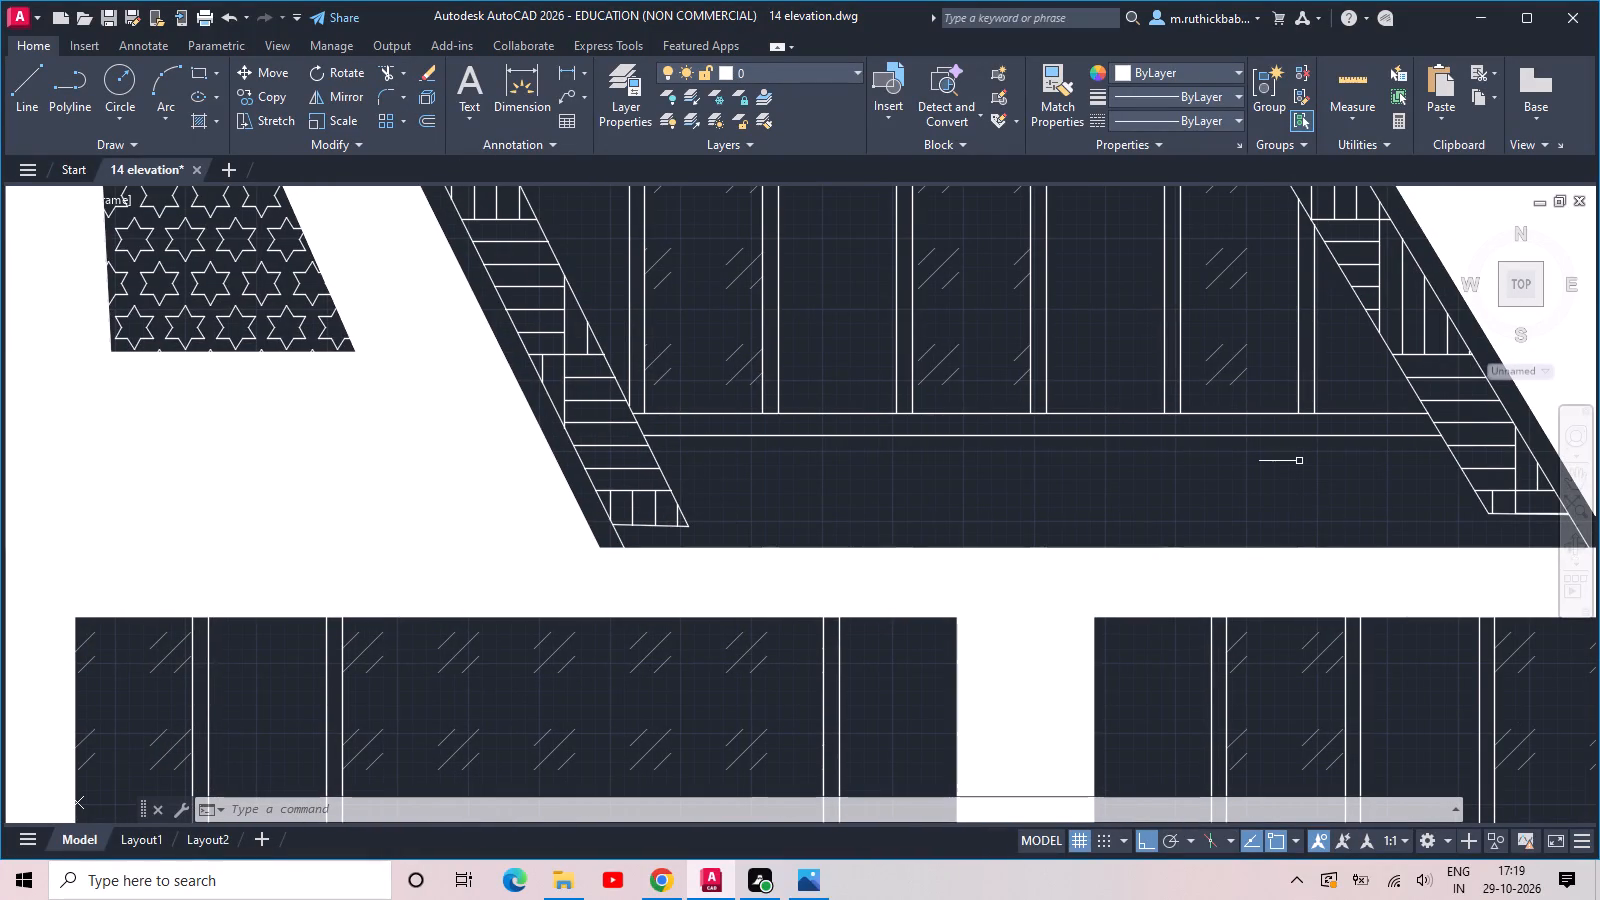
{"action": "scroll", "coordinate": [1299, 460], "scroll_direction": "down", "scroll_amount": 1}
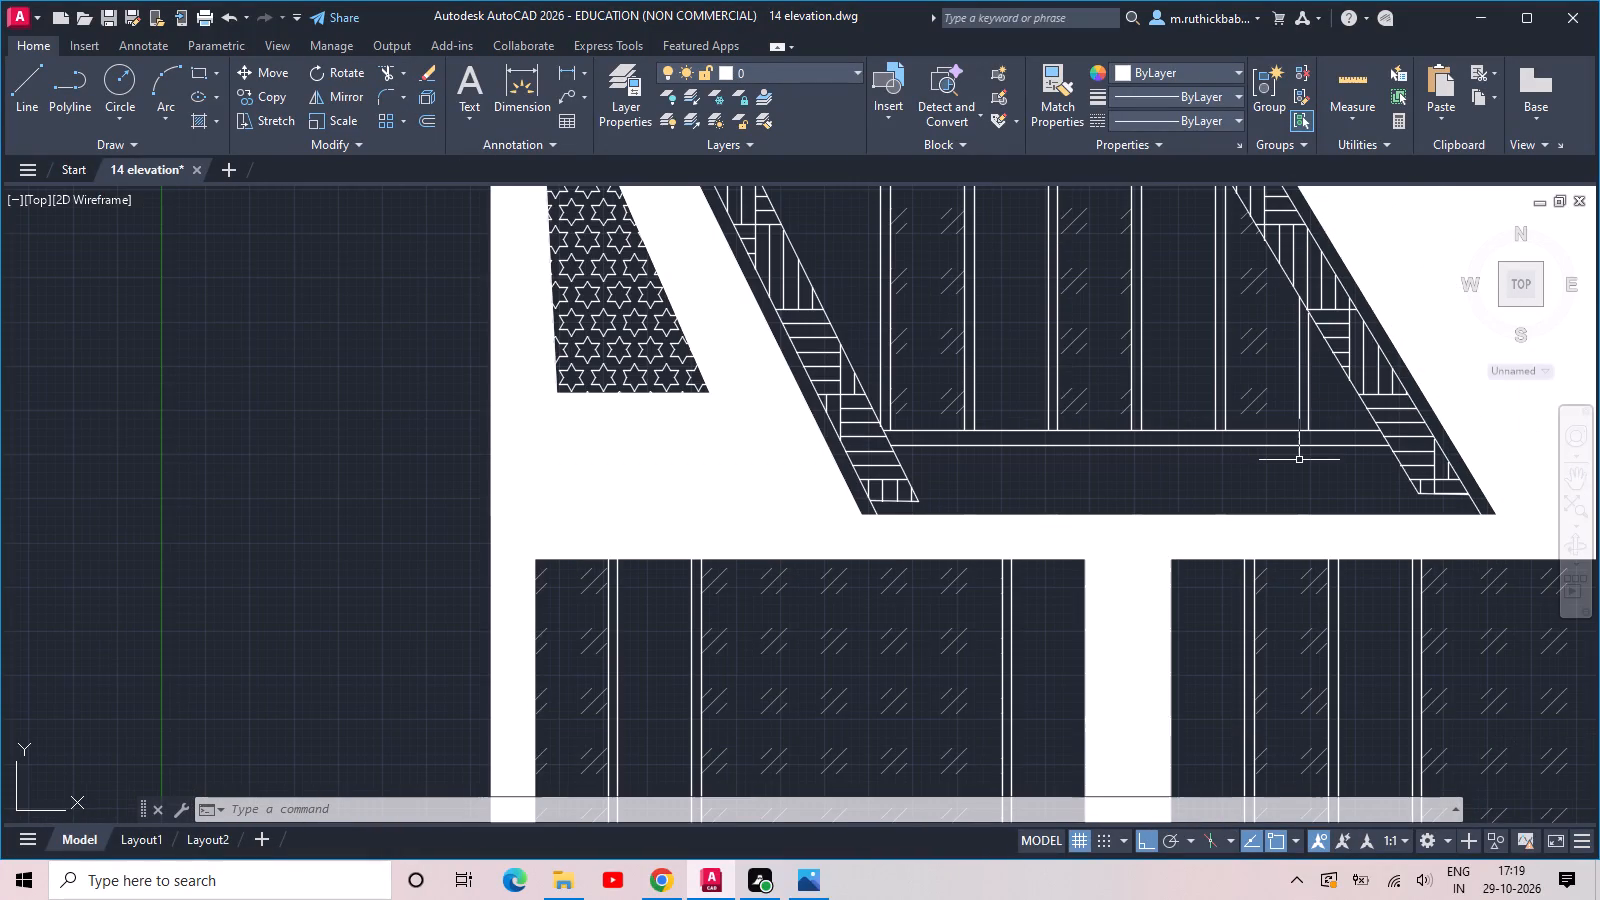
{"action": "middle_click_drag", "start_coordinate": [1299, 460], "coordinate": [1228, 527]}
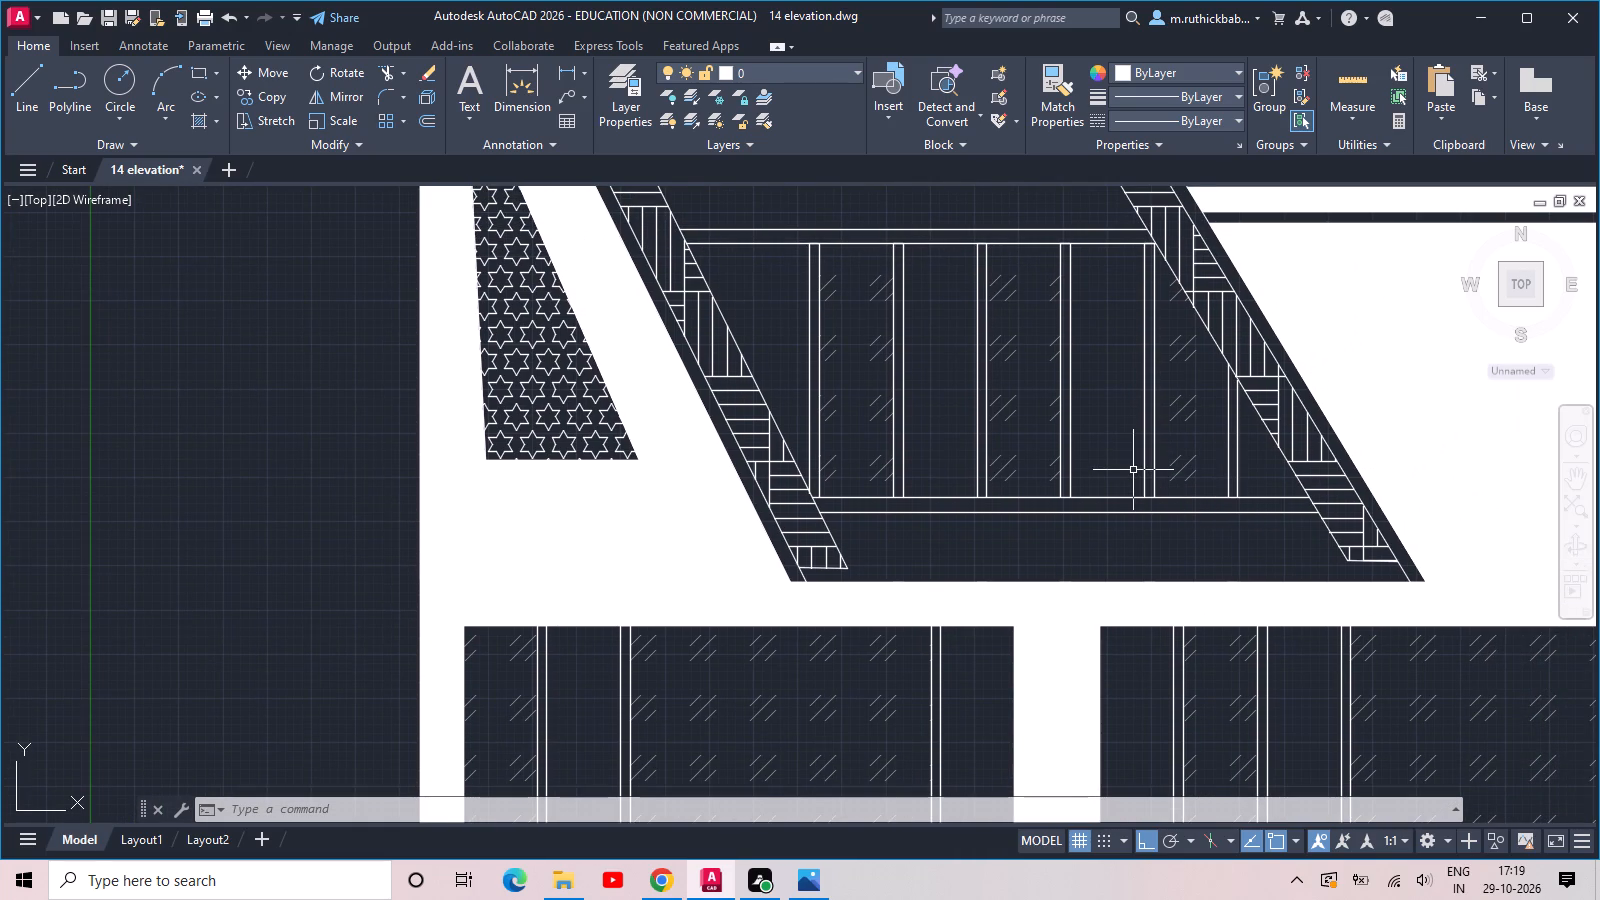
{"action": "scroll", "coordinate": [1133, 470], "scroll_direction": "down", "scroll_amount": 1}
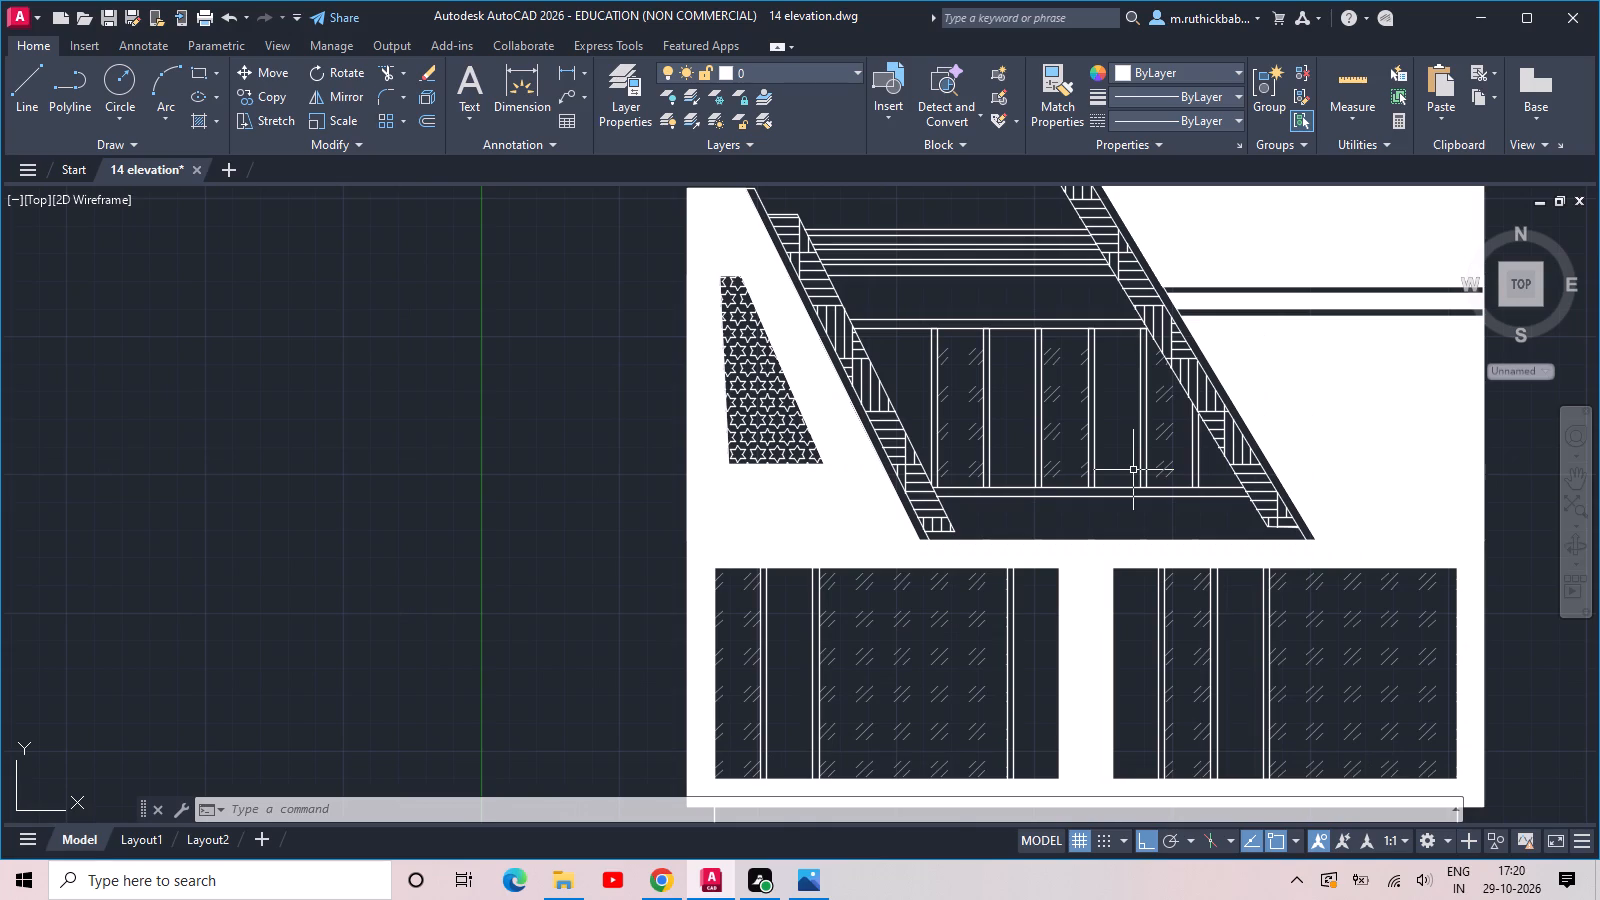
{"action": "scroll", "coordinate": [1133, 470], "scroll_direction": "down", "scroll_amount": 1}
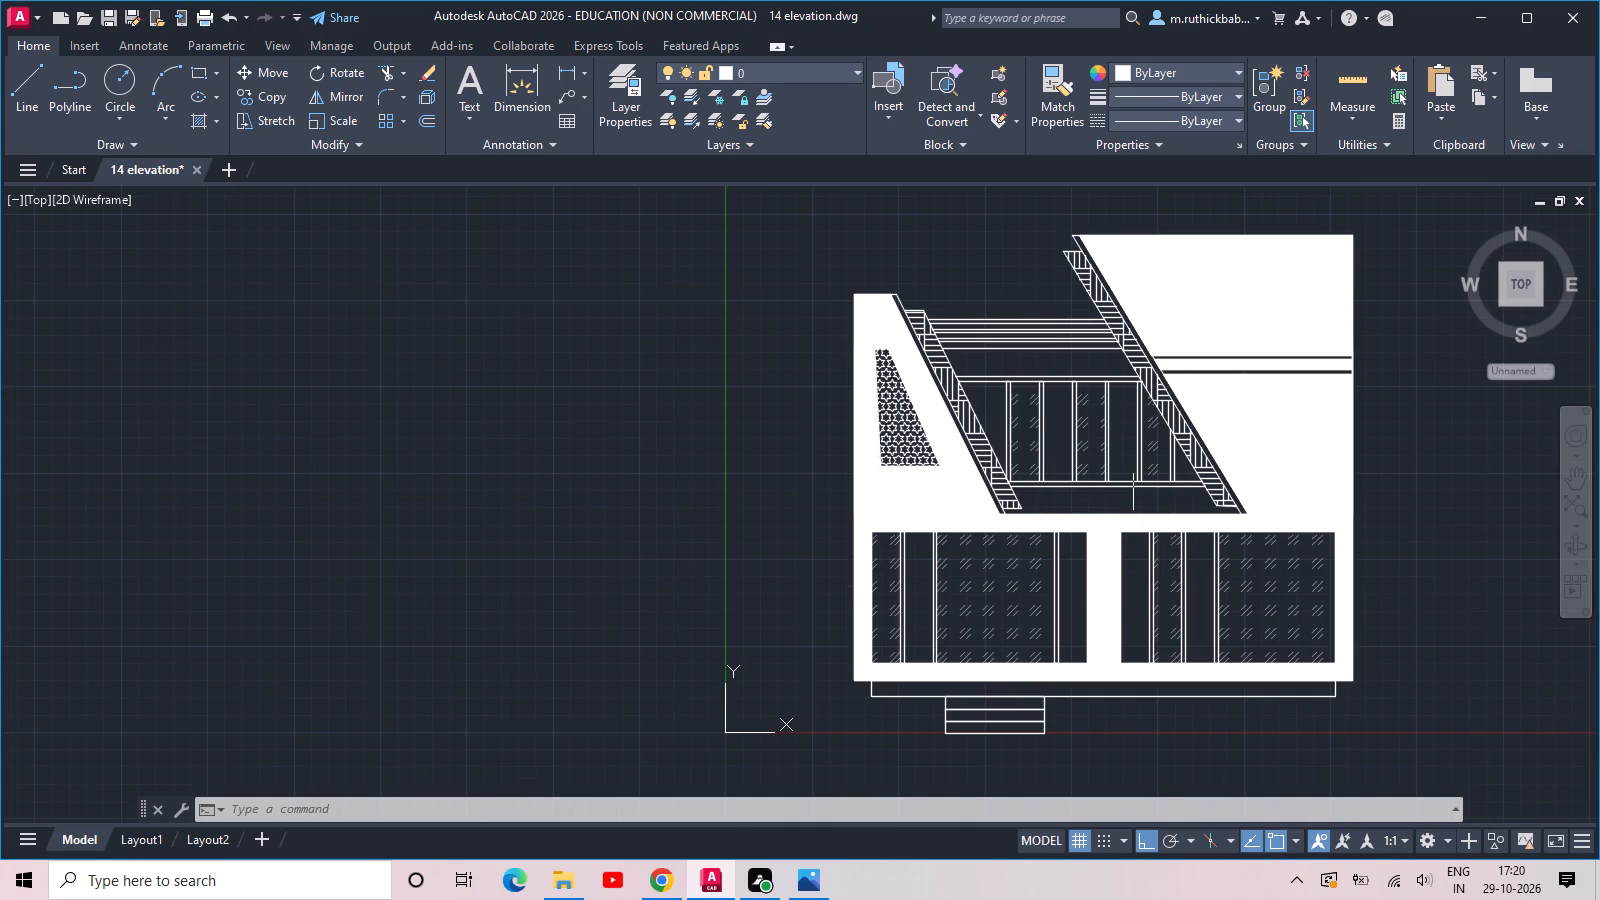
{"action": "scroll", "coordinate": [1133, 470], "scroll_direction": "down", "scroll_amount": 1}
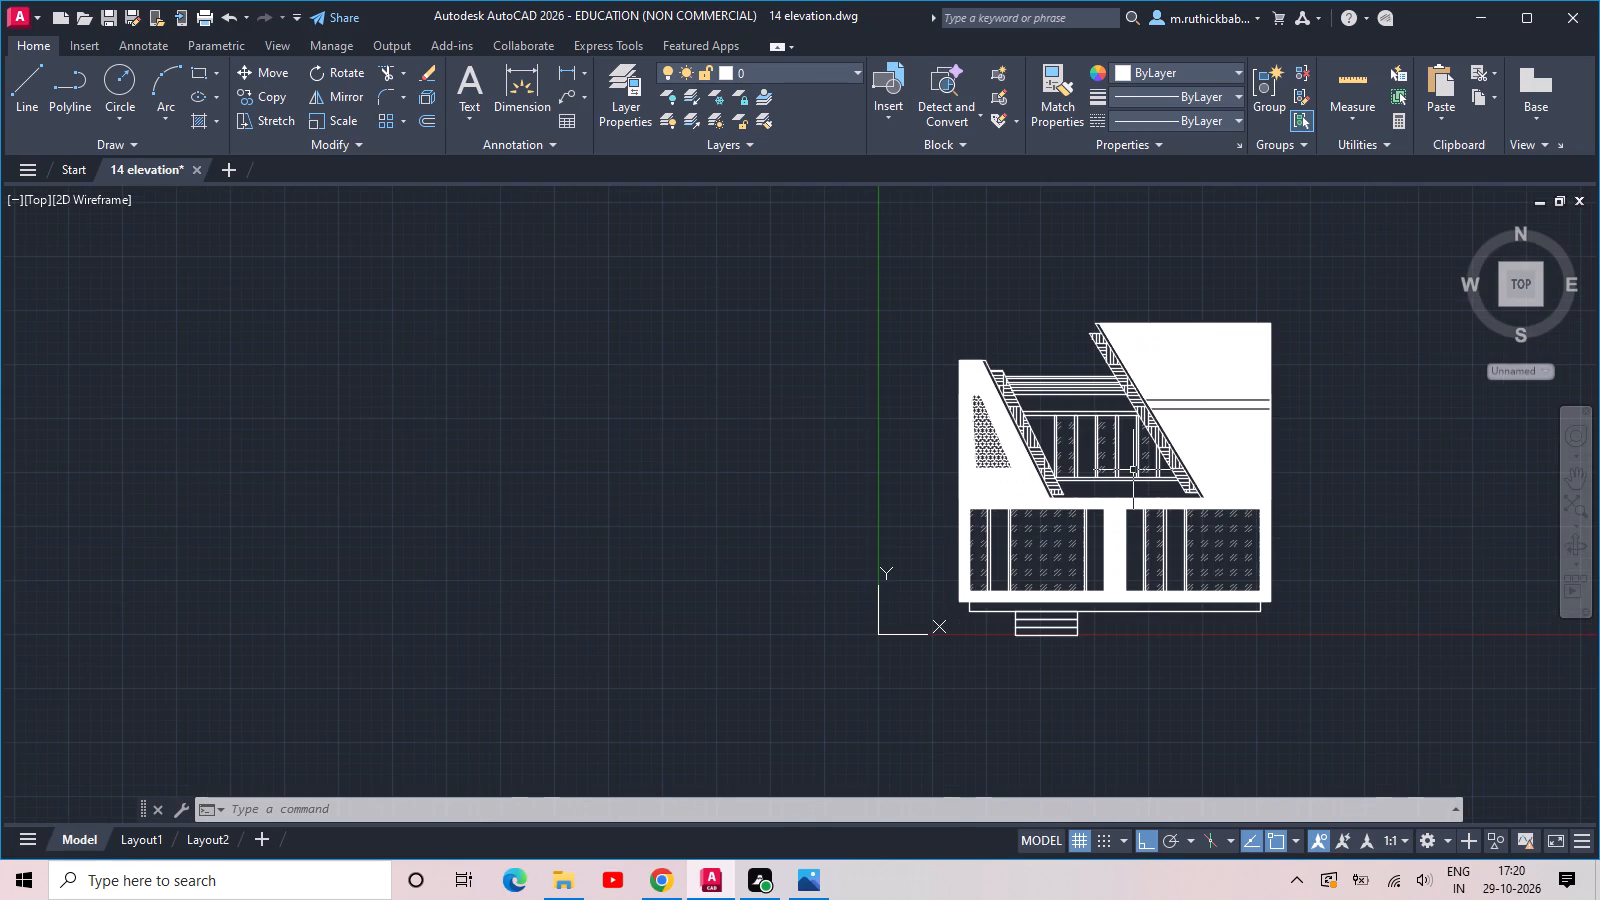
{"action": "scroll", "coordinate": [1136, 469], "scroll_direction": "up", "scroll_amount": 1}
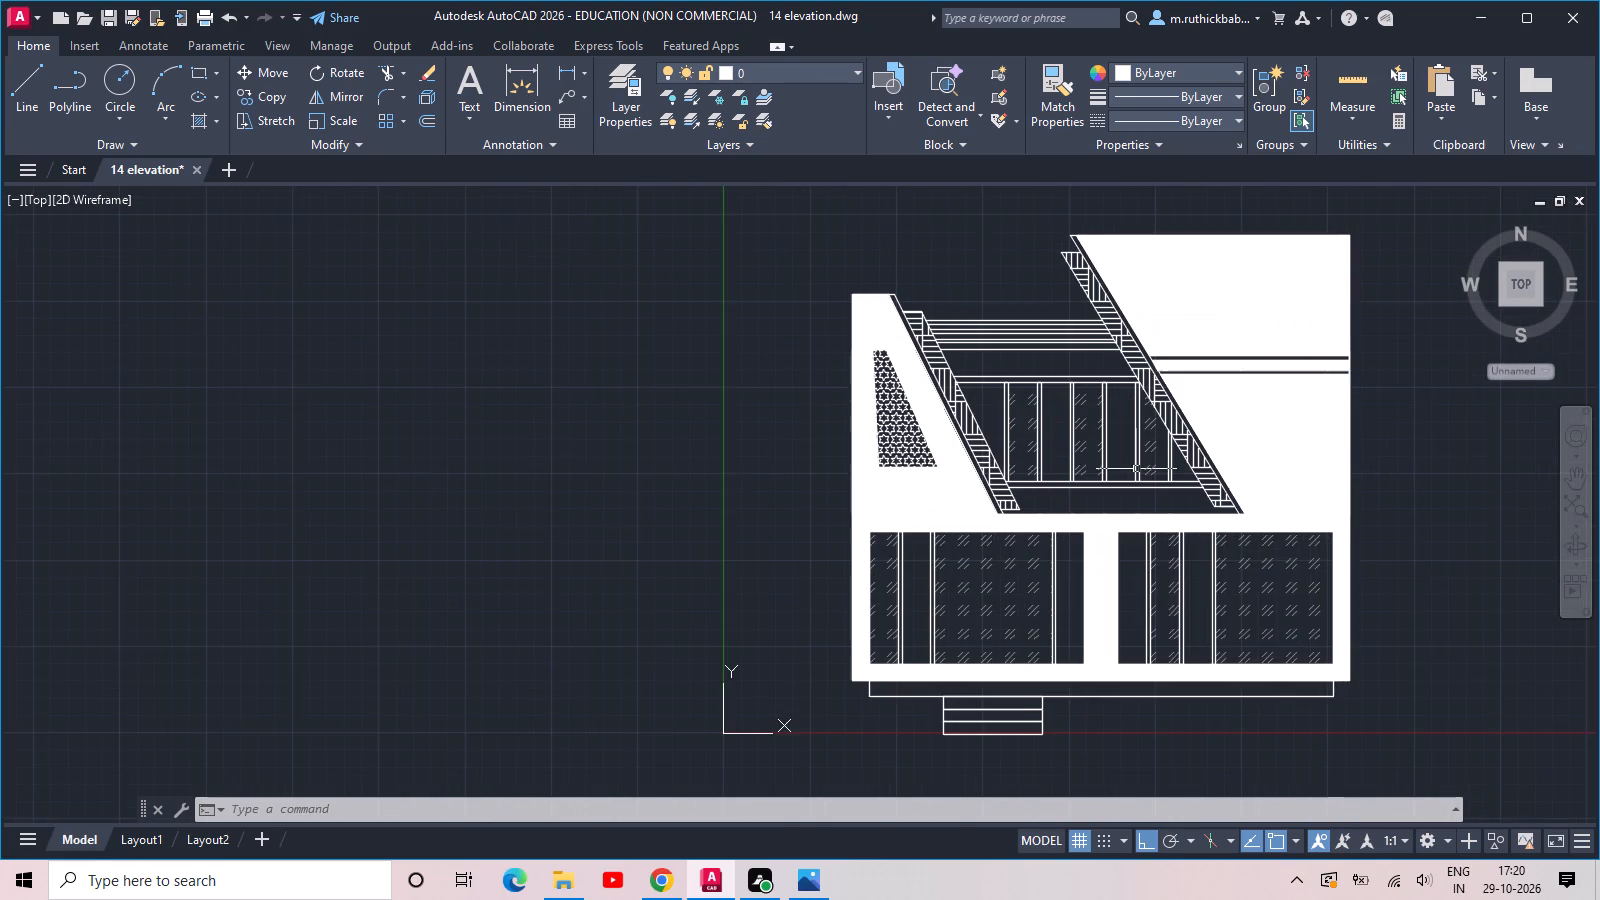
{"action": "middle_click_drag", "start_coordinate": [1135, 469], "coordinate": [1017, 444]}
{"action": "scroll", "coordinate": [1086, 442], "scroll_direction": "up", "scroll_amount": 1}
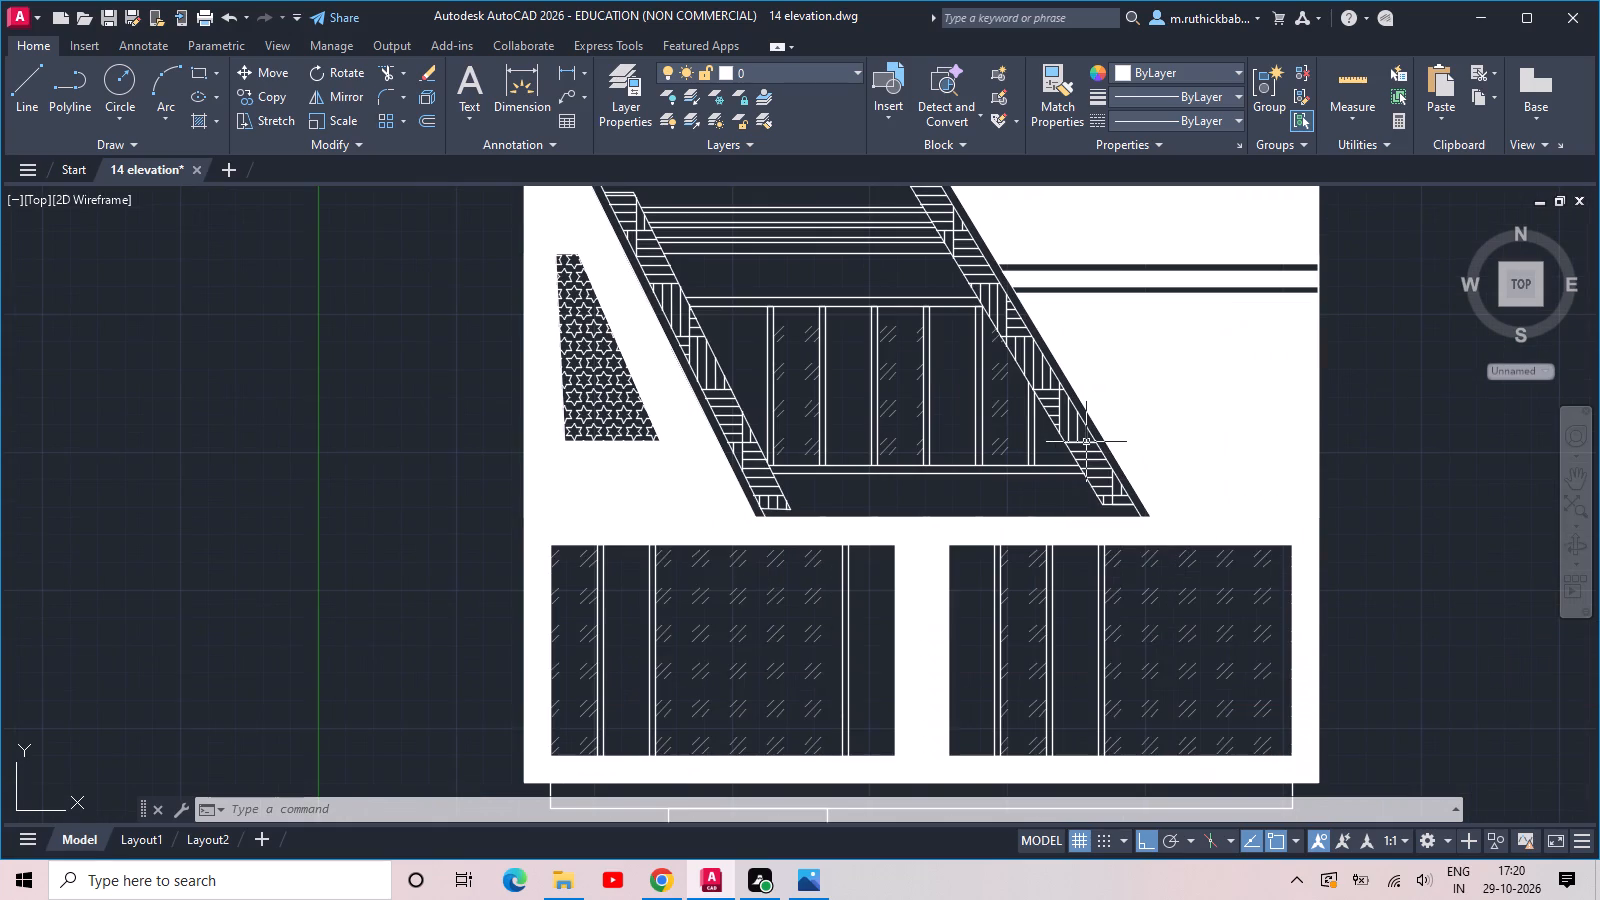
{"action": "scroll", "coordinate": [1086, 442], "scroll_direction": "up", "scroll_amount": 2}
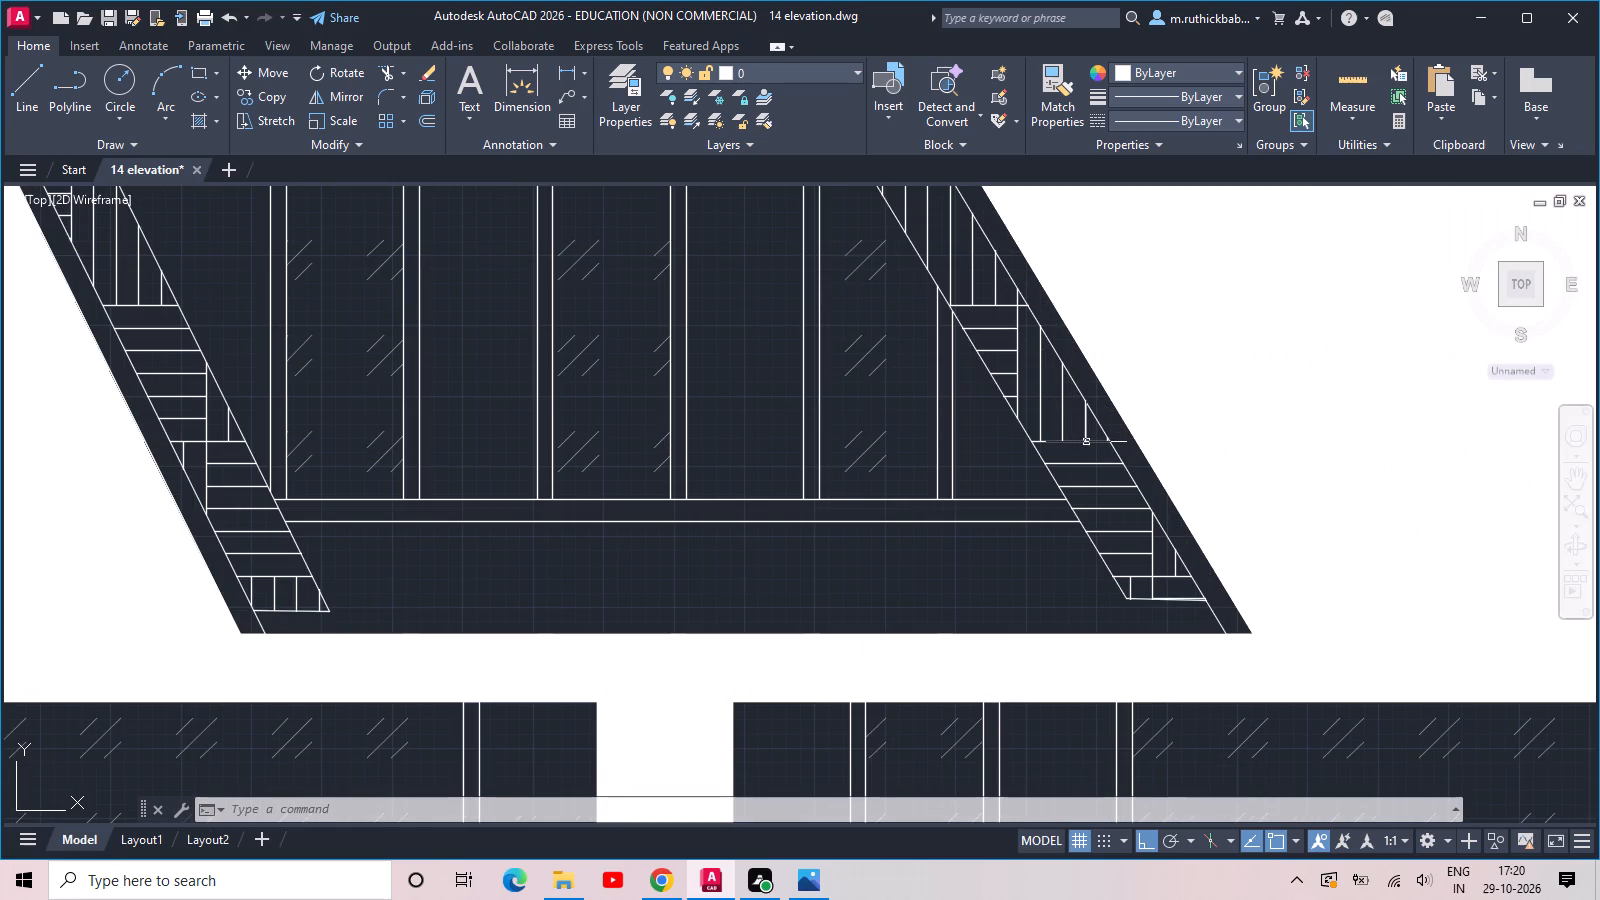
{"action": "scroll", "coordinate": [1086, 442], "scroll_direction": "up", "scroll_amount": 1}
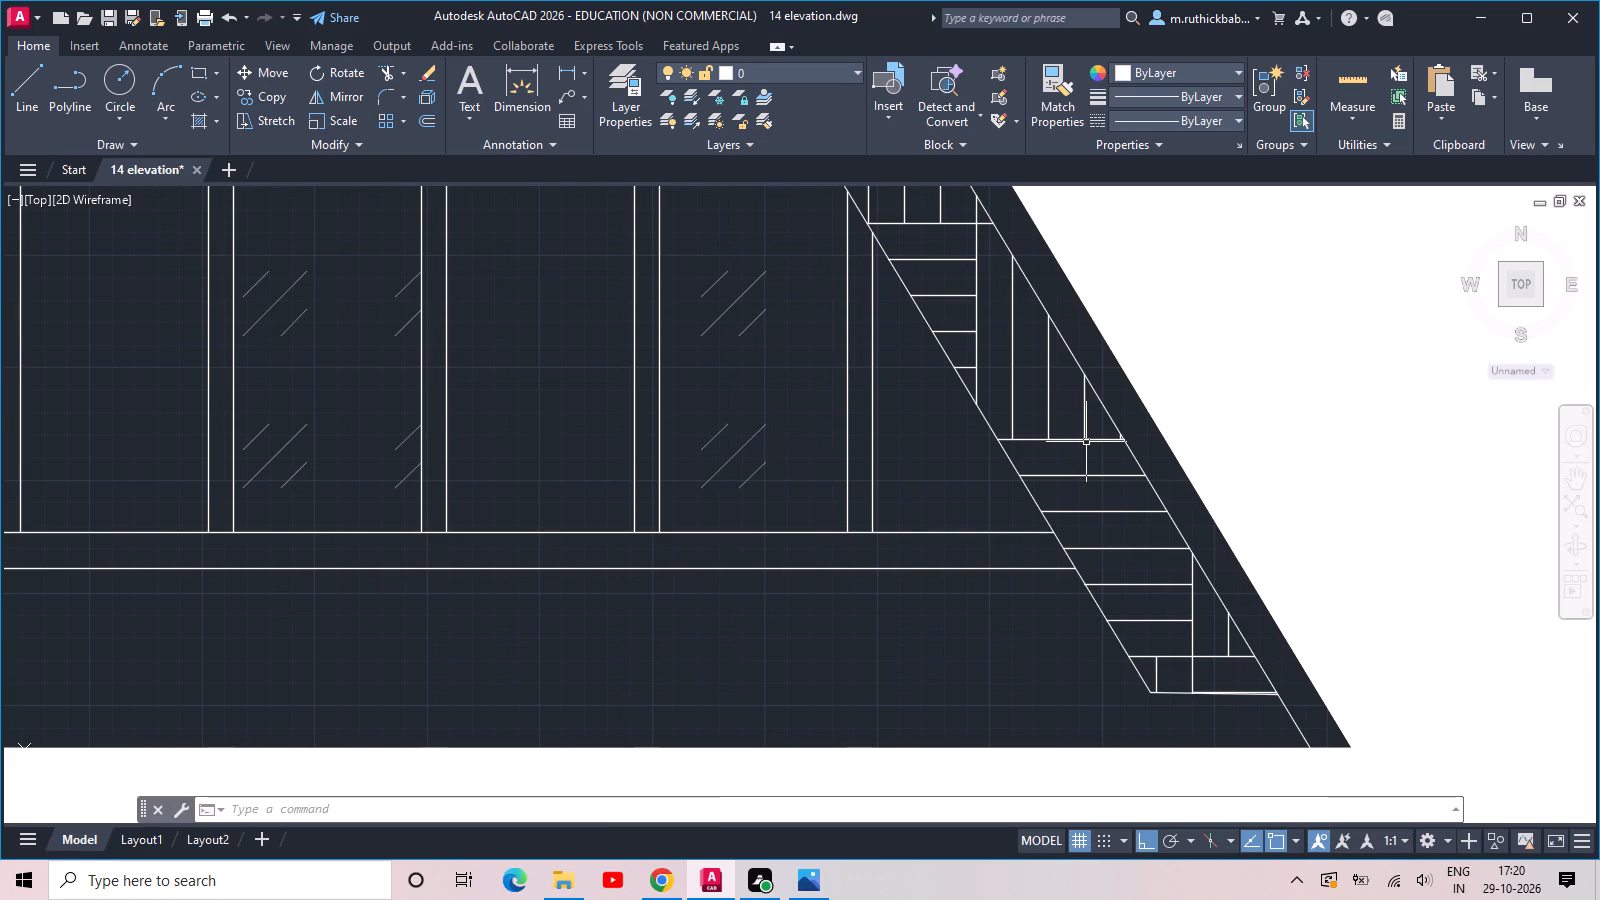
{"action": "scroll", "coordinate": [1086, 442], "scroll_direction": "down", "scroll_amount": 1}
{"action": "scroll", "coordinate": [1086, 442], "scroll_direction": "up", "scroll_amount": 1}
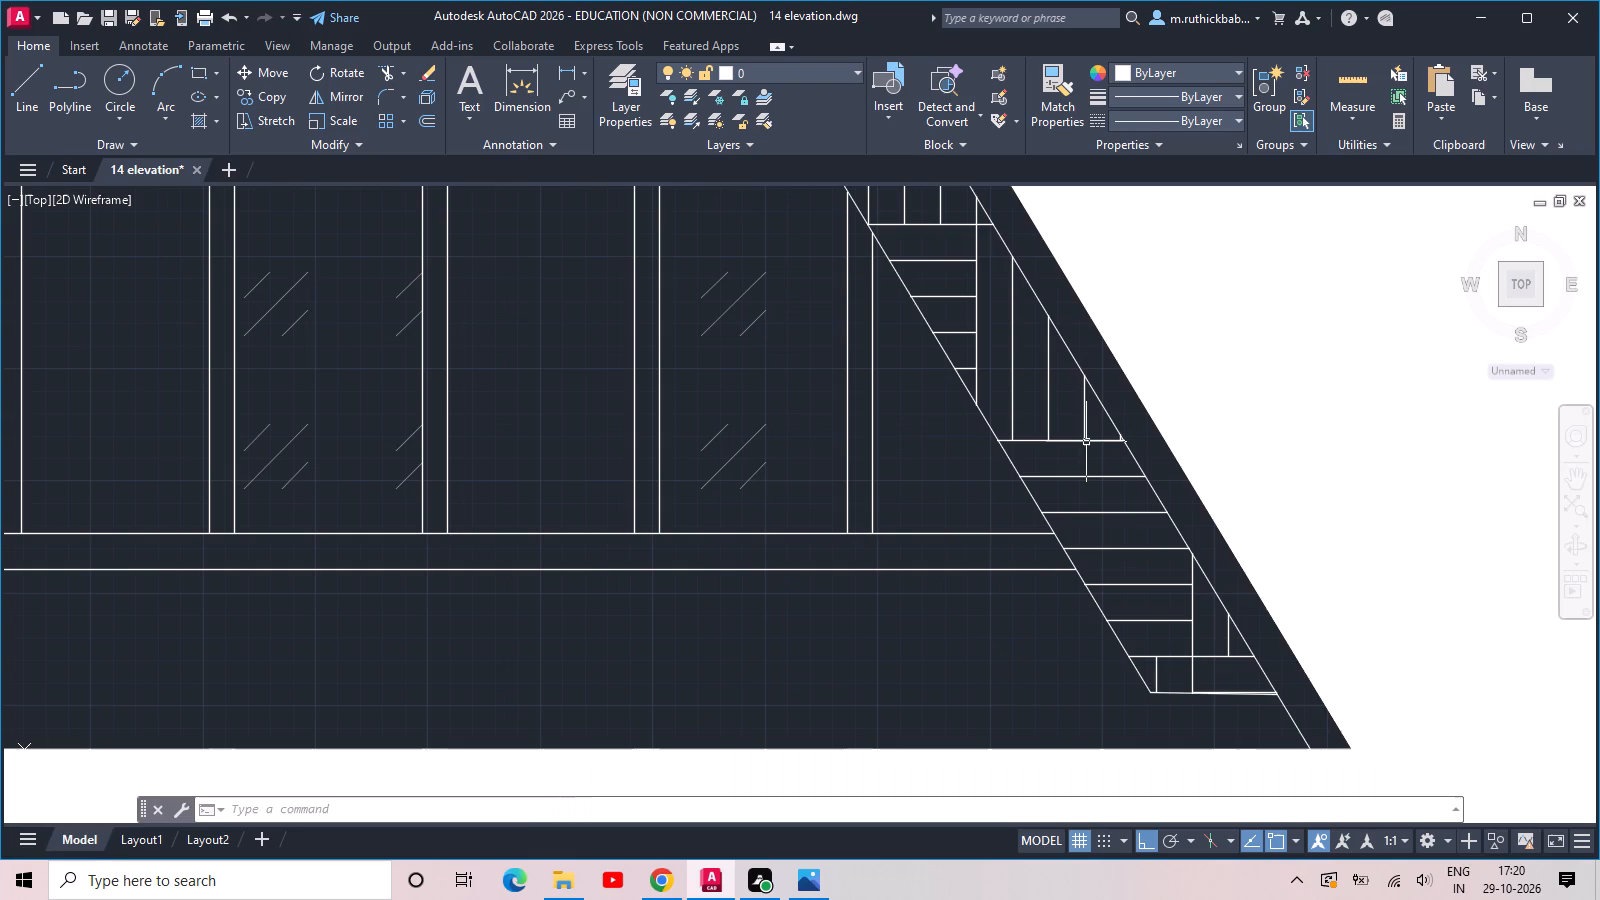
{"action": "scroll", "coordinate": [1086, 442], "scroll_direction": "down", "scroll_amount": 3}
{"action": "middle_click_drag", "start_coordinate": [1086, 442], "coordinate": [1069, 507]}
{"action": "scroll", "coordinate": [1073, 497], "scroll_direction": "down", "scroll_amount": 1}
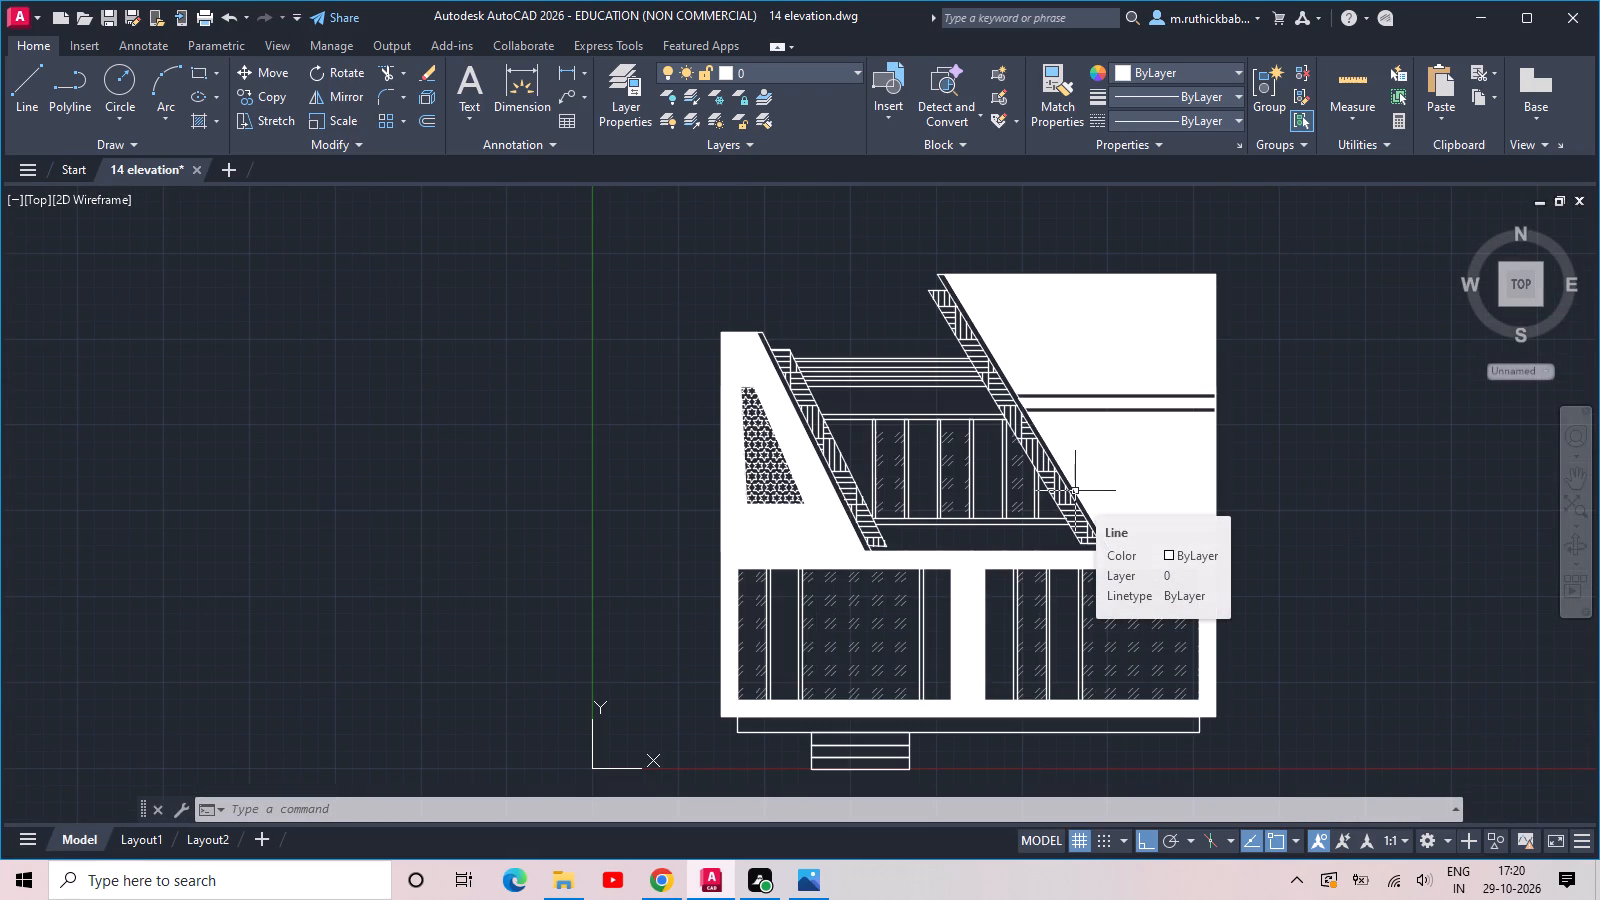
Save the drawing.
{"action": "key", "text": "ctrl+s"}
{"action": "key", "text": "ctrl+s"}
Examine the whole elevation from the sloping roof edges down to the plinth and entrance steps.
{"action": "scroll", "coordinate": [1068, 494], "scroll_direction": "down", "scroll_amount": 1}
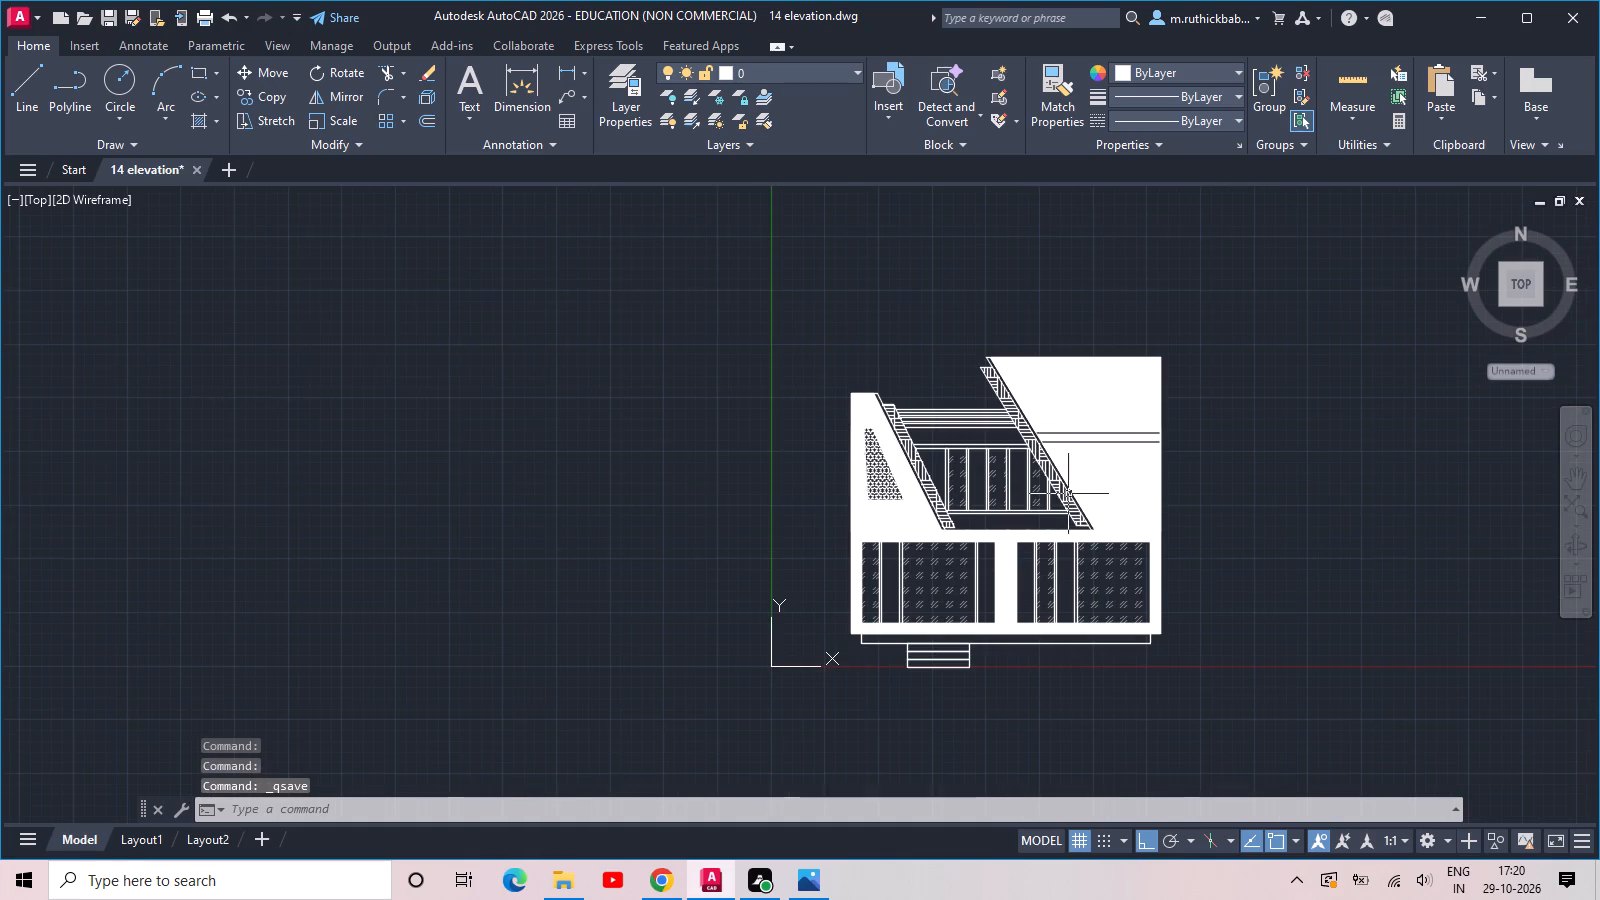
{"action": "scroll", "coordinate": [1068, 494], "scroll_direction": "up", "scroll_amount": 2}
{"action": "middle_click_drag", "start_coordinate": [873, 438], "coordinate": [875, 592]}
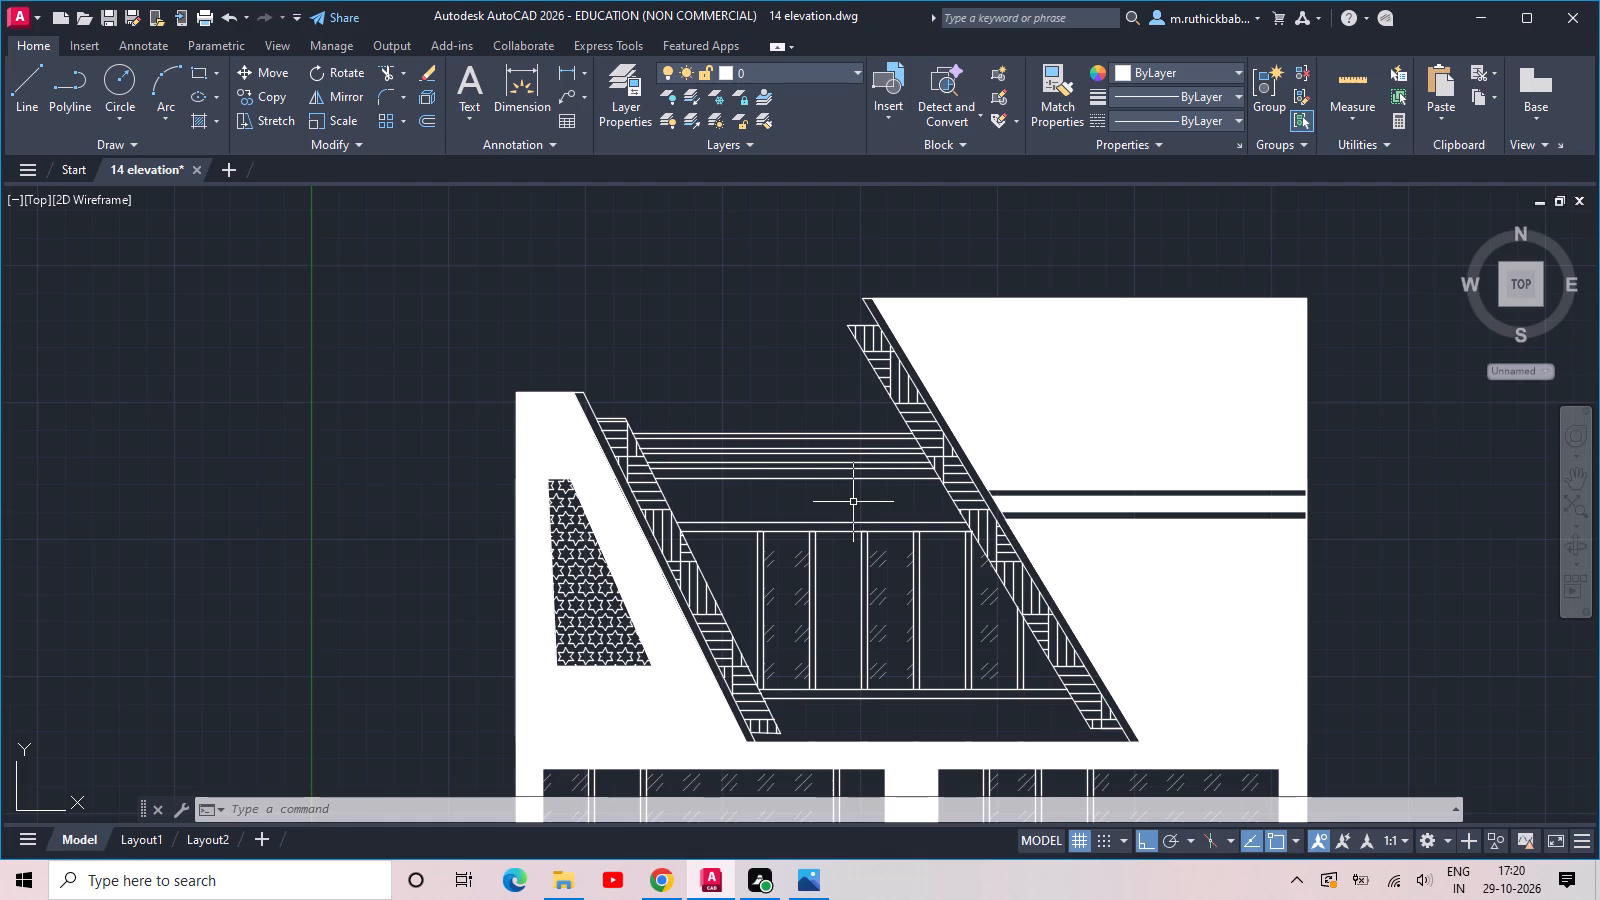
{"action": "scroll", "coordinate": [853, 502], "scroll_direction": "down", "scroll_amount": 2}
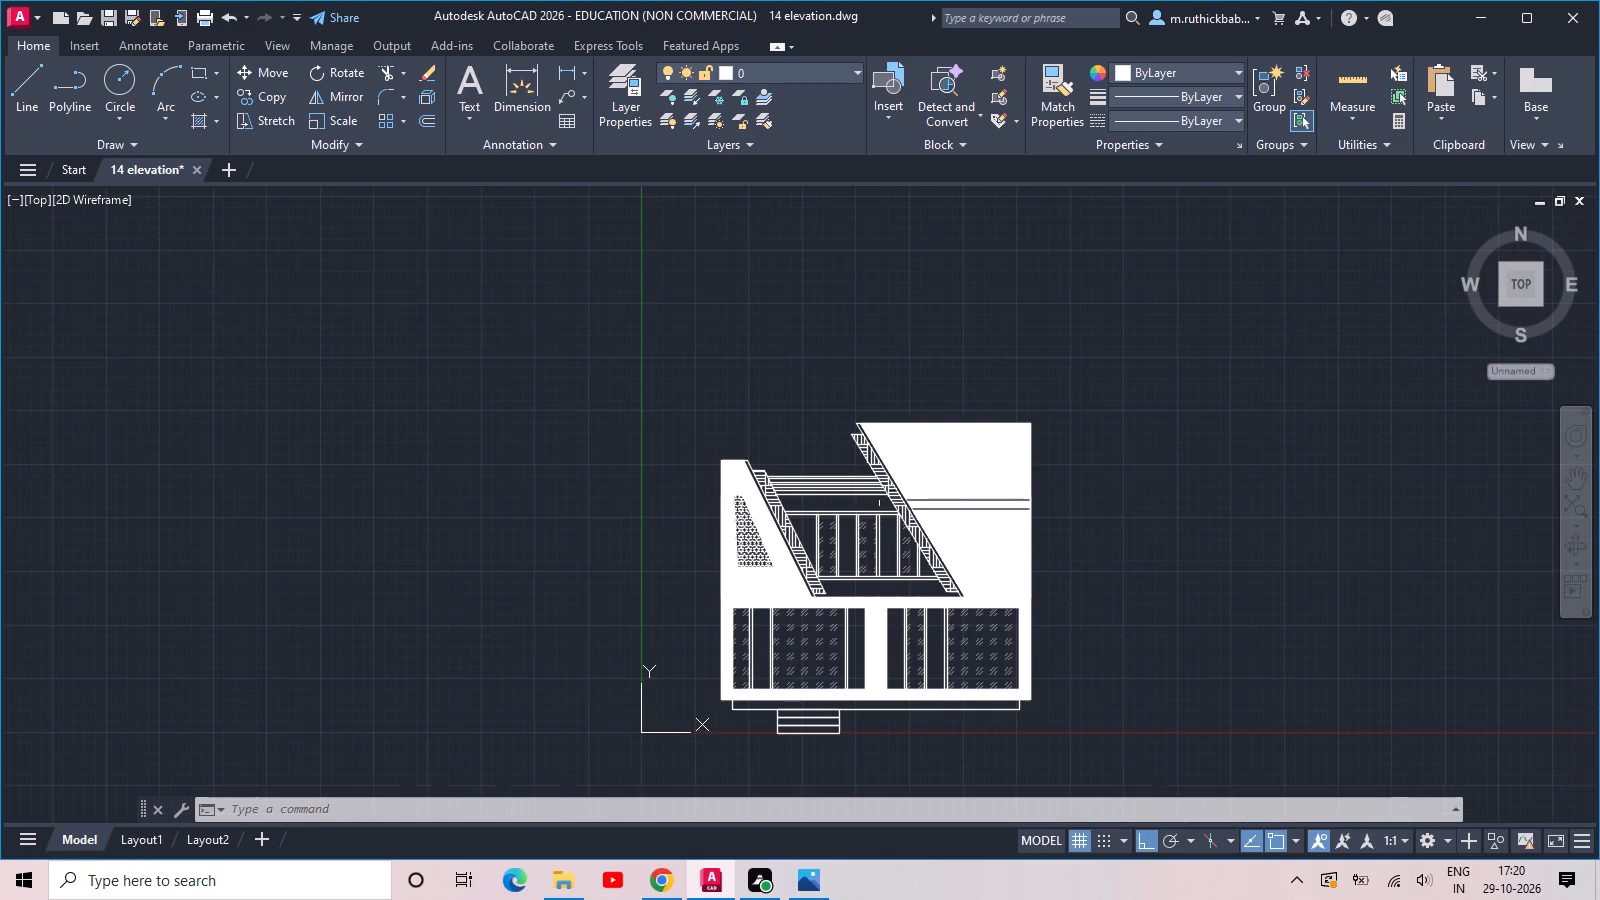
{"action": "middle_click_drag", "start_coordinate": [884, 503], "coordinate": [821, 464]}
{"action": "scroll", "coordinate": [801, 474], "scroll_direction": "up", "scroll_amount": 2}
{"action": "scroll", "coordinate": [801, 474], "scroll_direction": "down", "scroll_amount": 2}
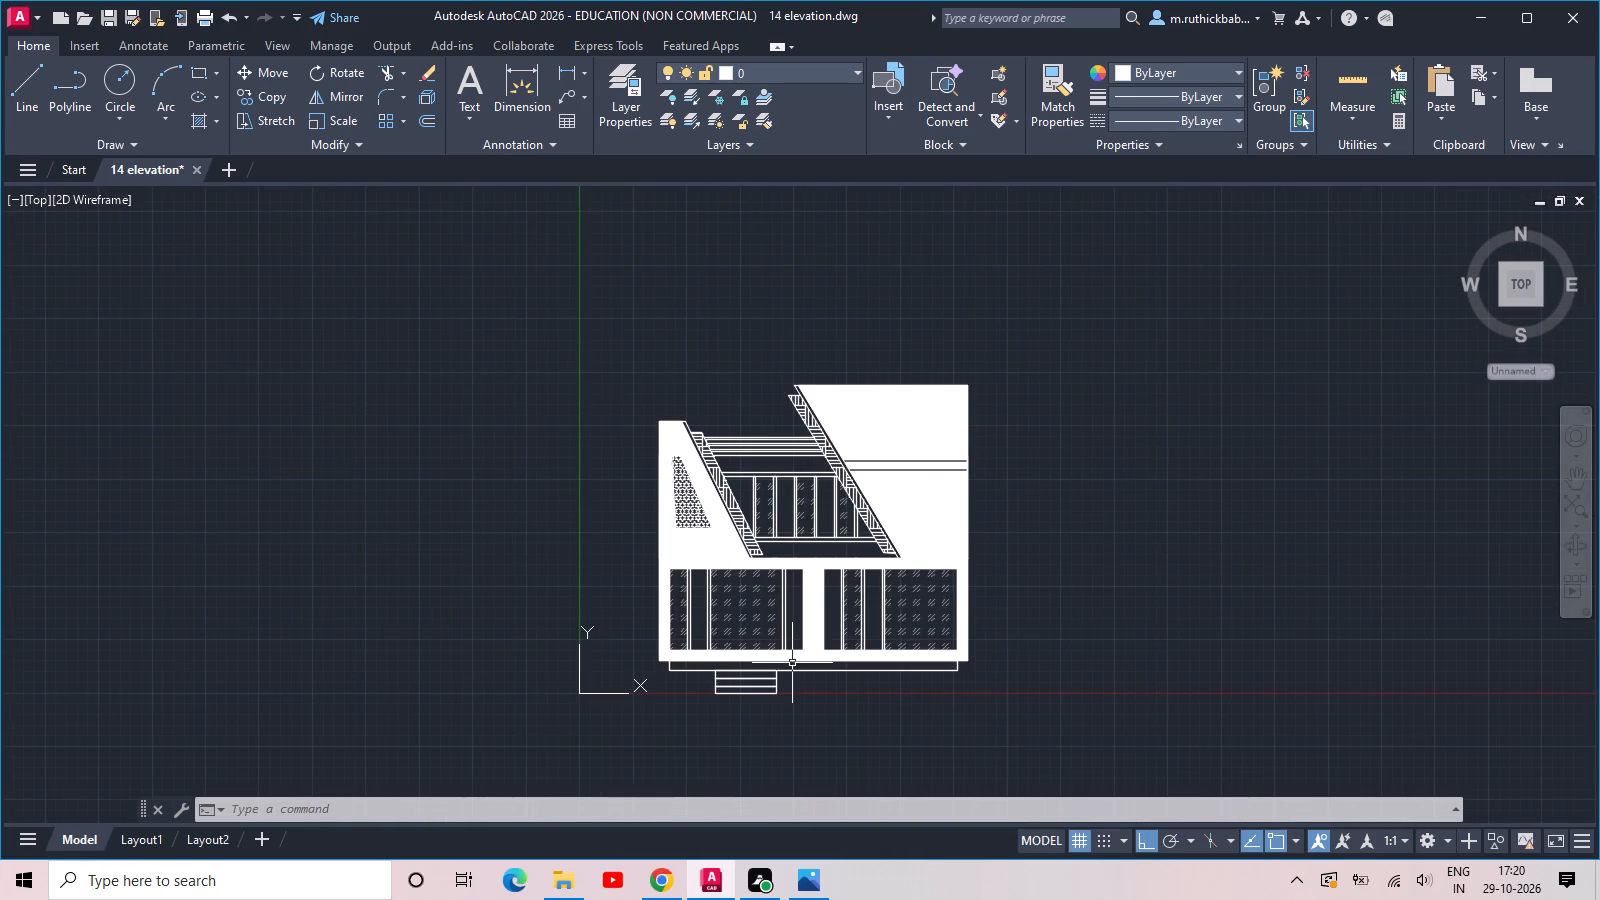
{"action": "middle_click_drag", "start_coordinate": [792, 663], "coordinate": [784, 600]}
{"action": "scroll", "coordinate": [762, 617], "scroll_direction": "up", "scroll_amount": 1}
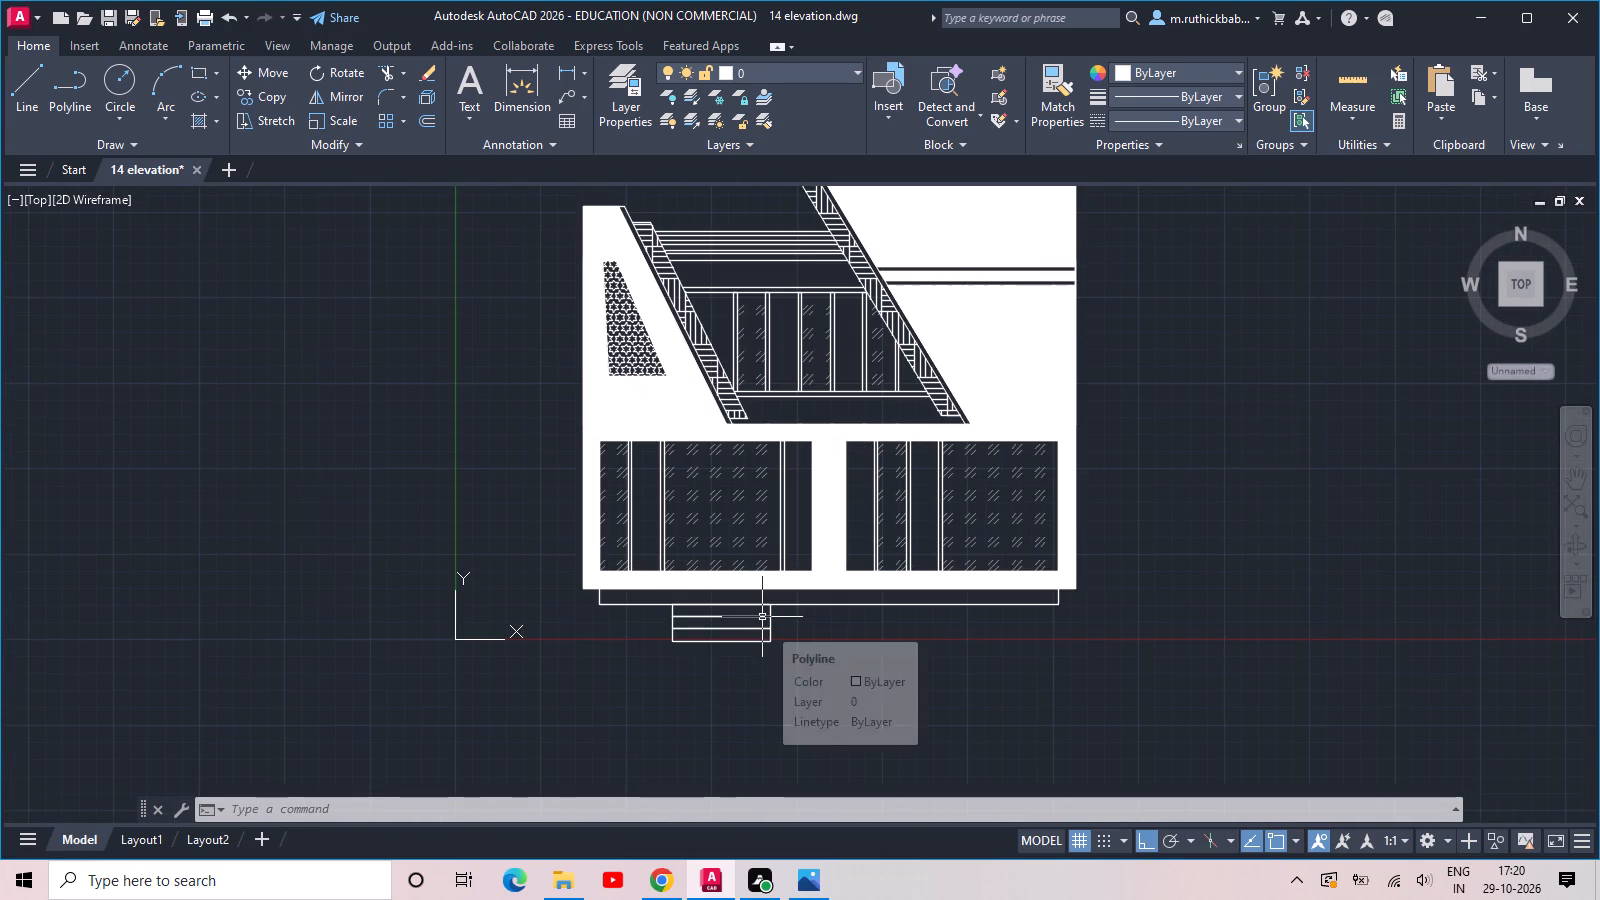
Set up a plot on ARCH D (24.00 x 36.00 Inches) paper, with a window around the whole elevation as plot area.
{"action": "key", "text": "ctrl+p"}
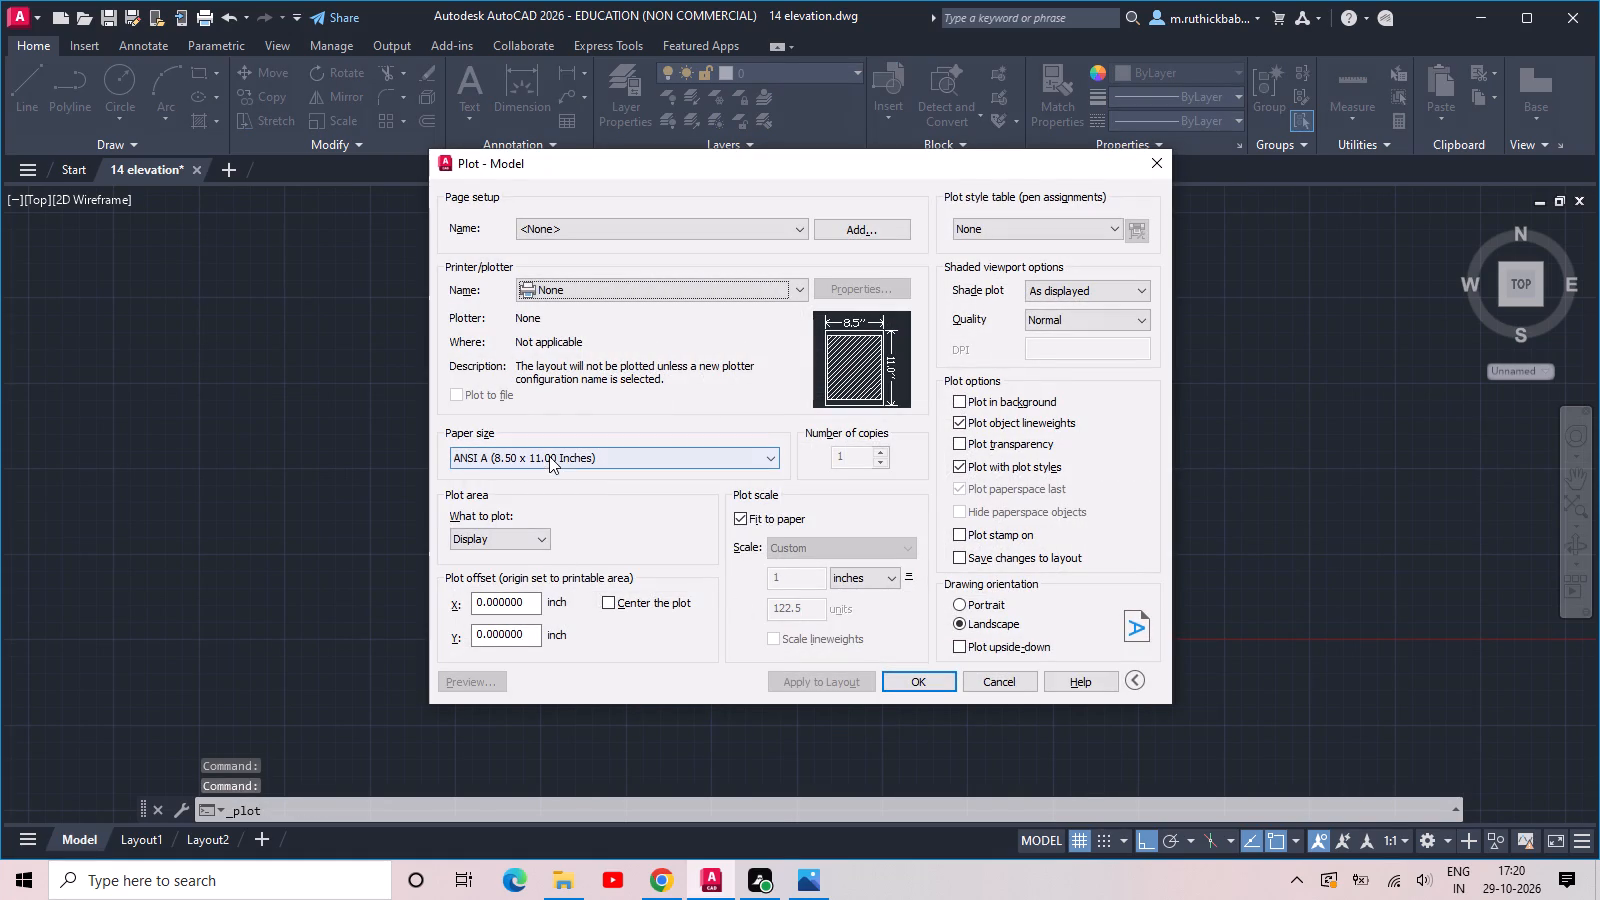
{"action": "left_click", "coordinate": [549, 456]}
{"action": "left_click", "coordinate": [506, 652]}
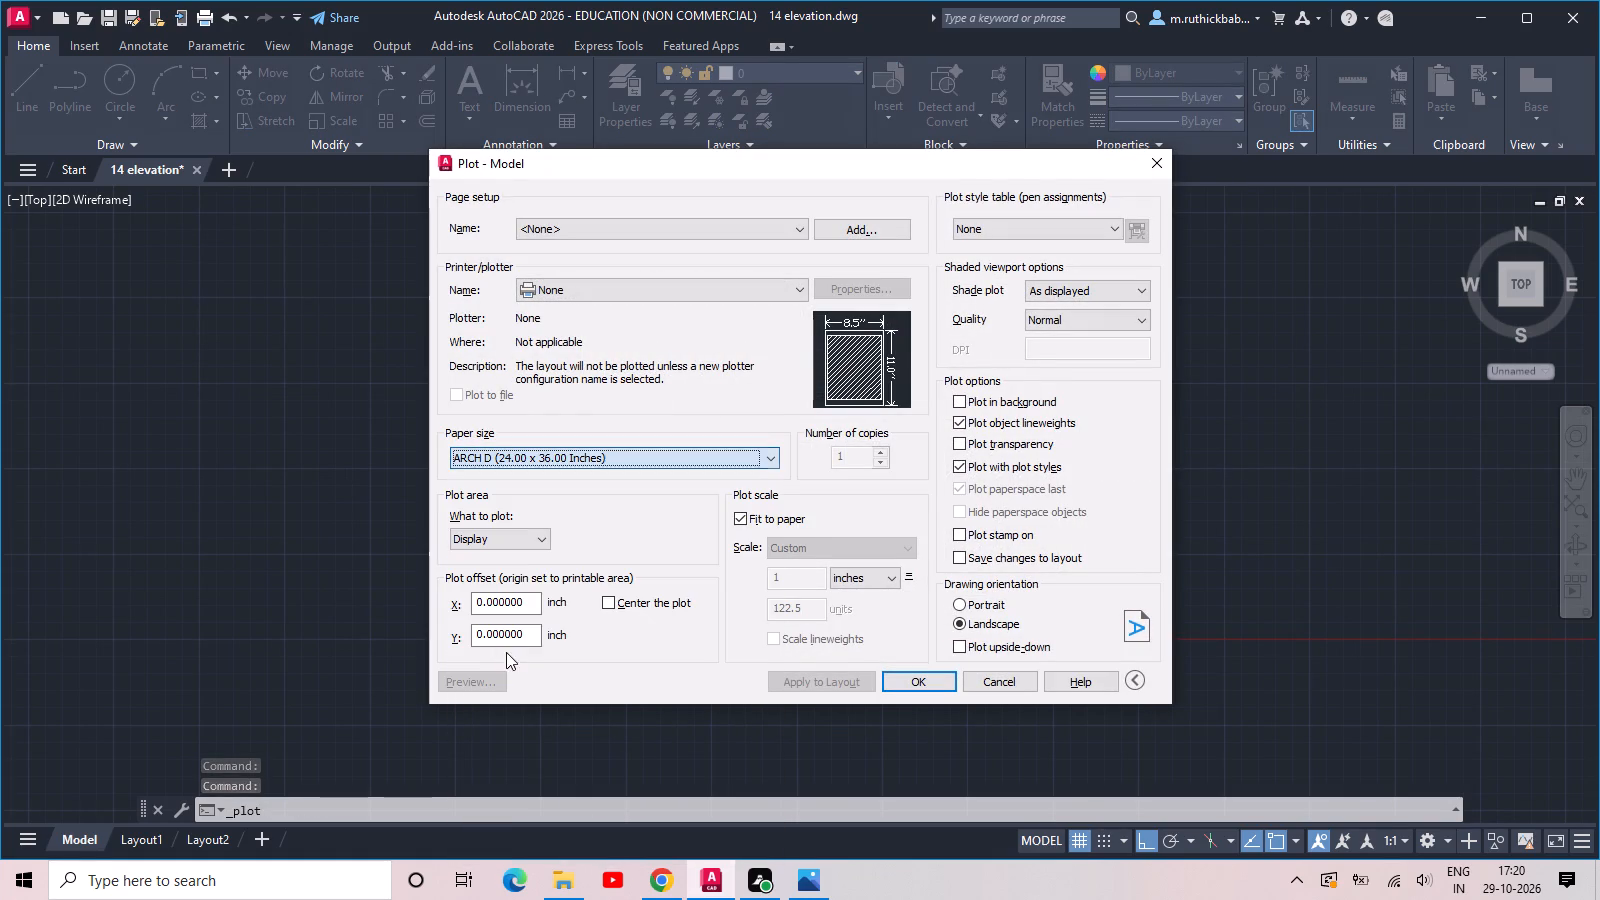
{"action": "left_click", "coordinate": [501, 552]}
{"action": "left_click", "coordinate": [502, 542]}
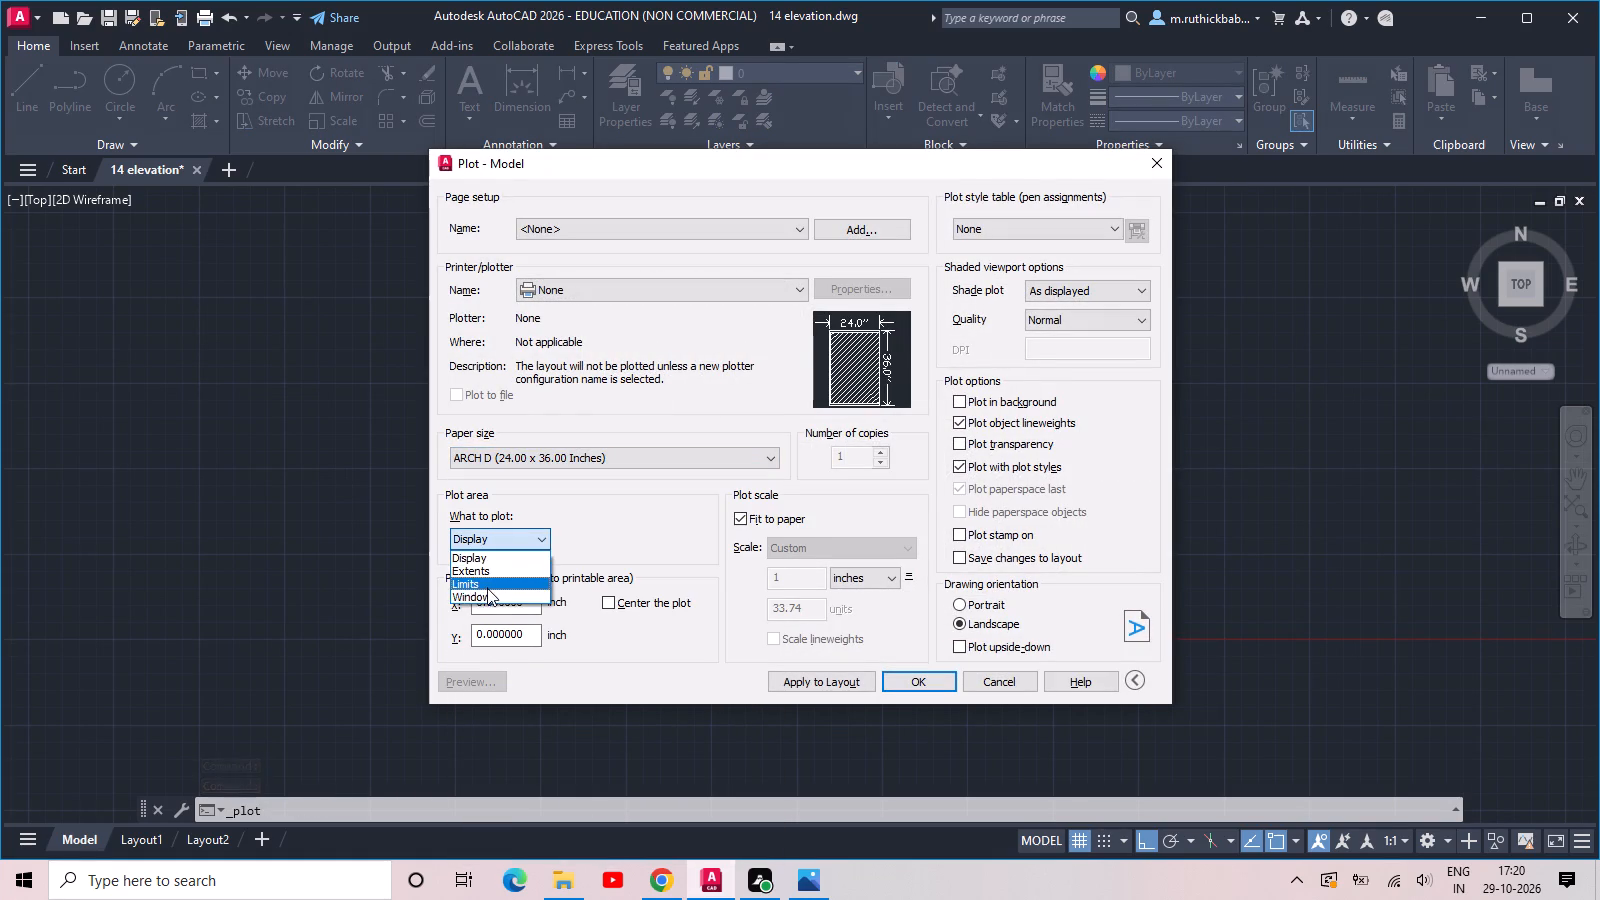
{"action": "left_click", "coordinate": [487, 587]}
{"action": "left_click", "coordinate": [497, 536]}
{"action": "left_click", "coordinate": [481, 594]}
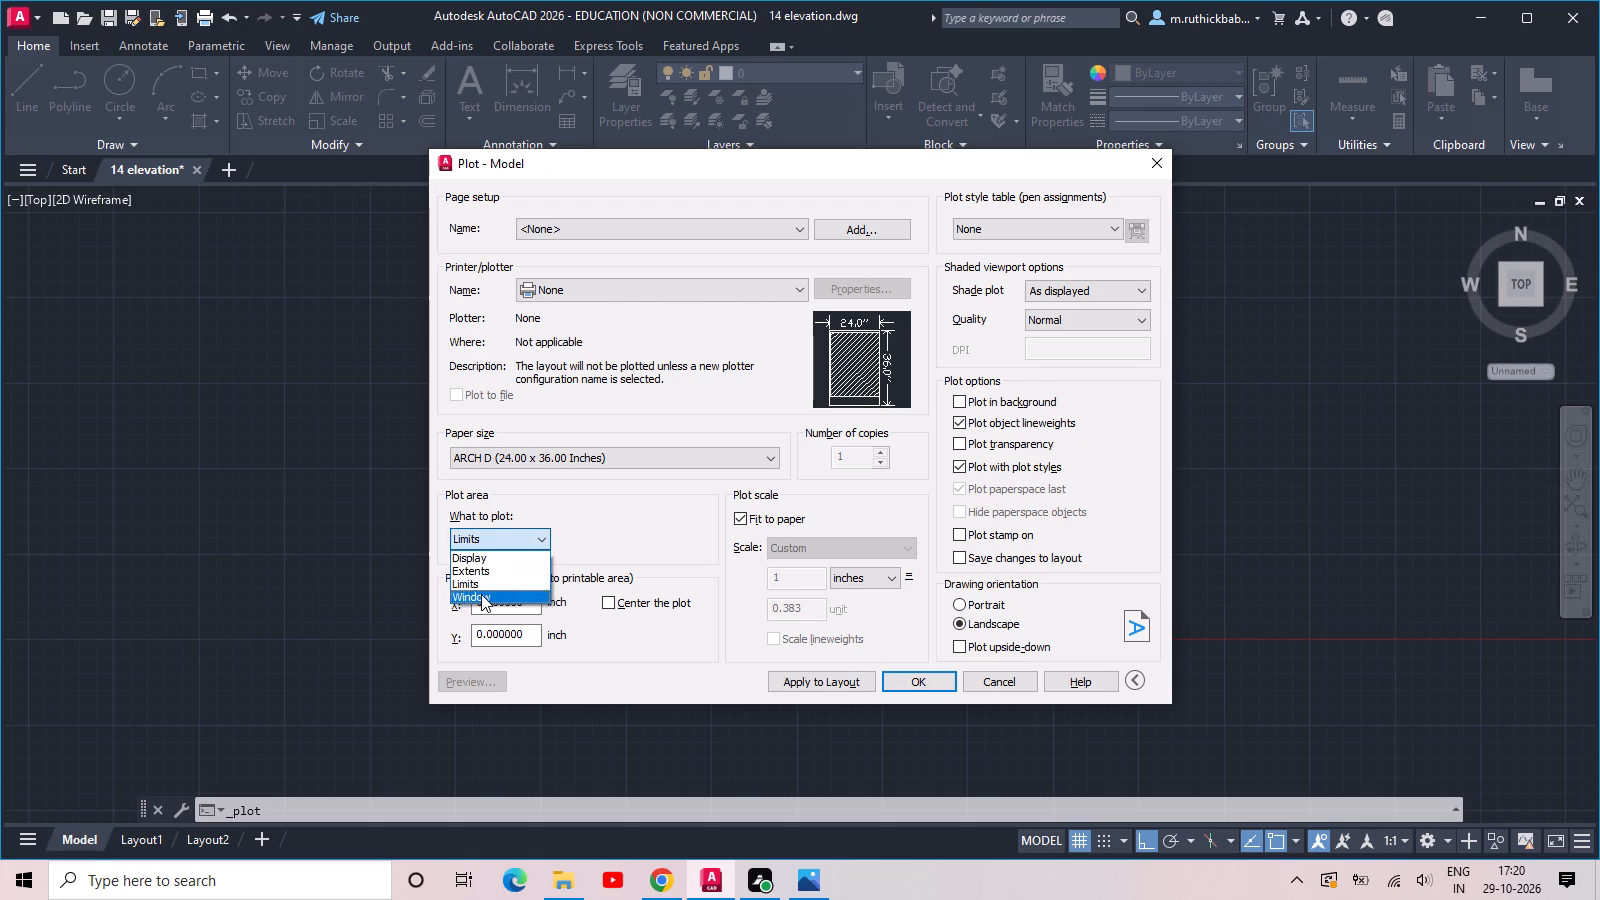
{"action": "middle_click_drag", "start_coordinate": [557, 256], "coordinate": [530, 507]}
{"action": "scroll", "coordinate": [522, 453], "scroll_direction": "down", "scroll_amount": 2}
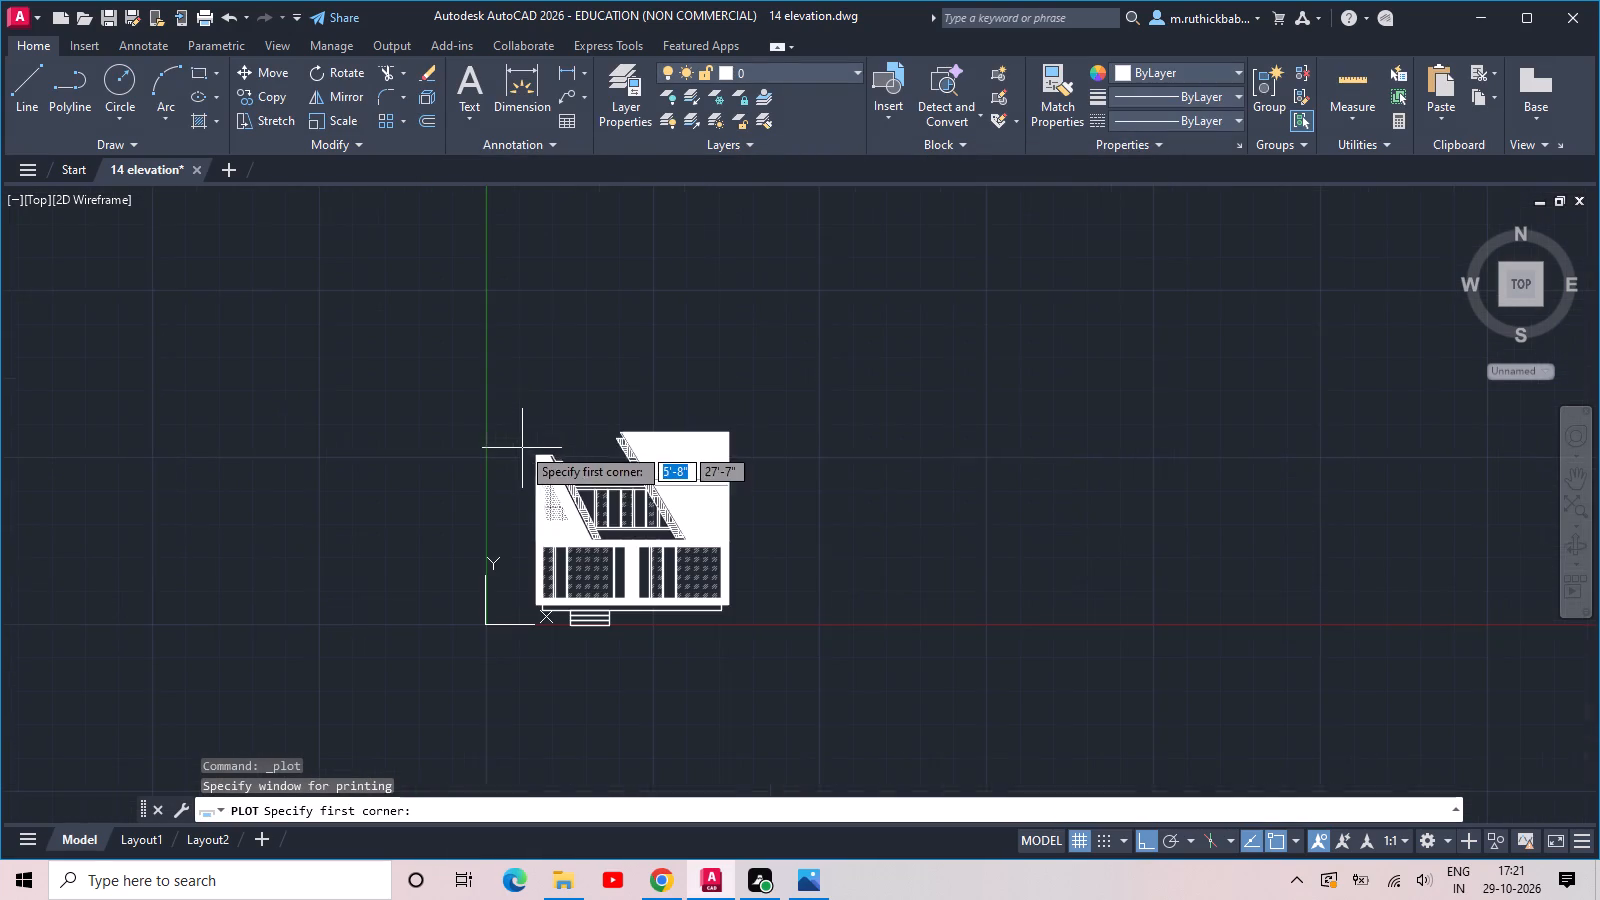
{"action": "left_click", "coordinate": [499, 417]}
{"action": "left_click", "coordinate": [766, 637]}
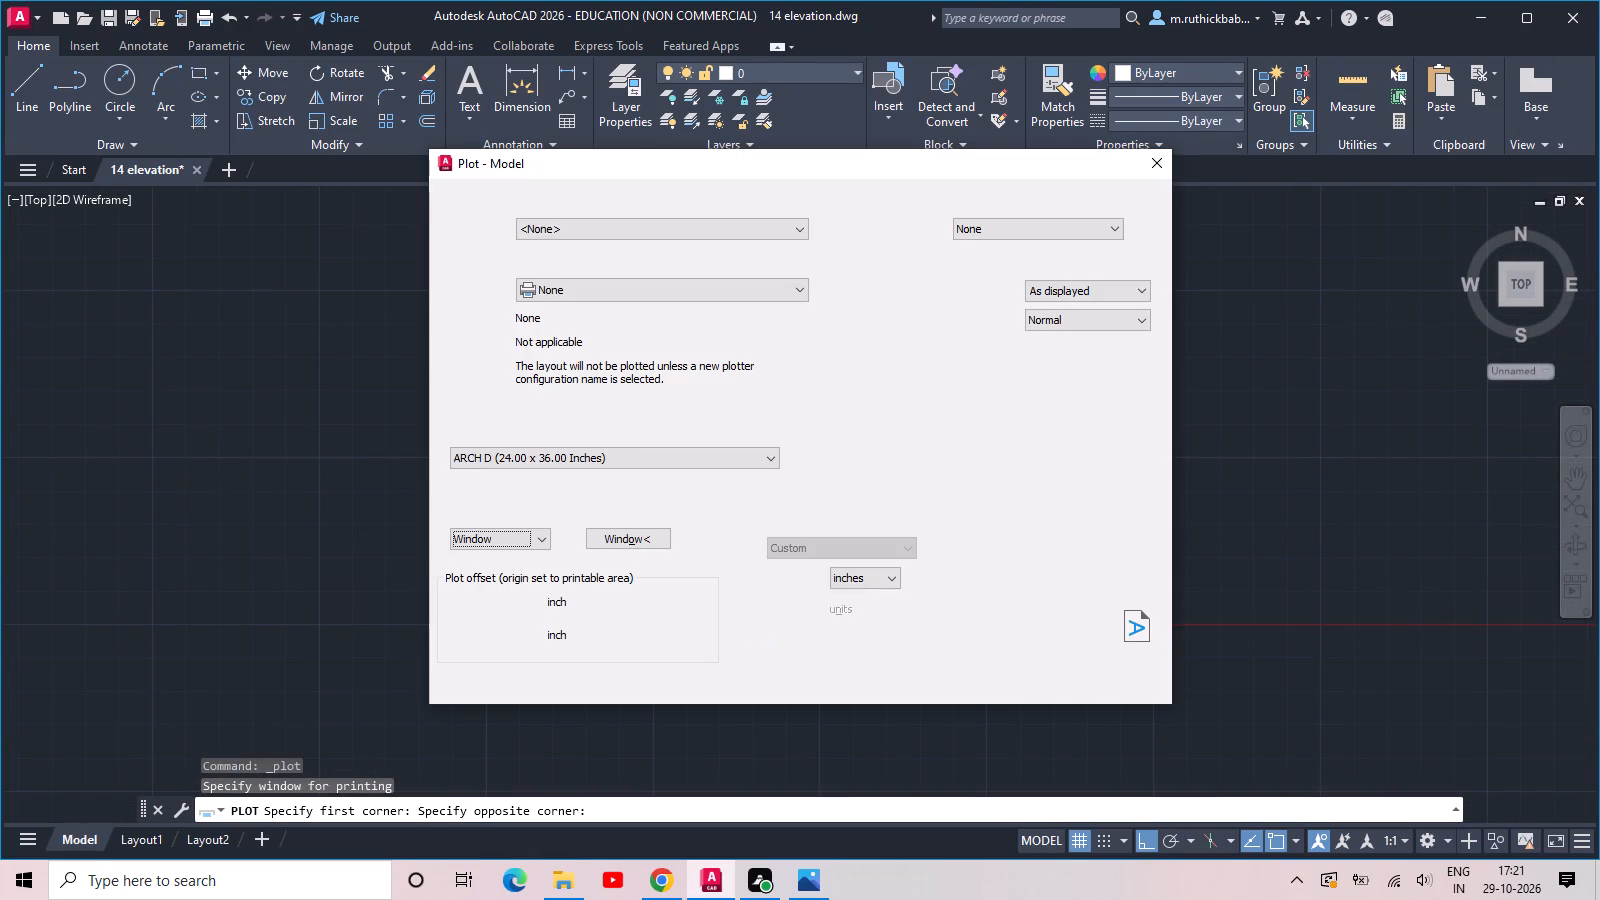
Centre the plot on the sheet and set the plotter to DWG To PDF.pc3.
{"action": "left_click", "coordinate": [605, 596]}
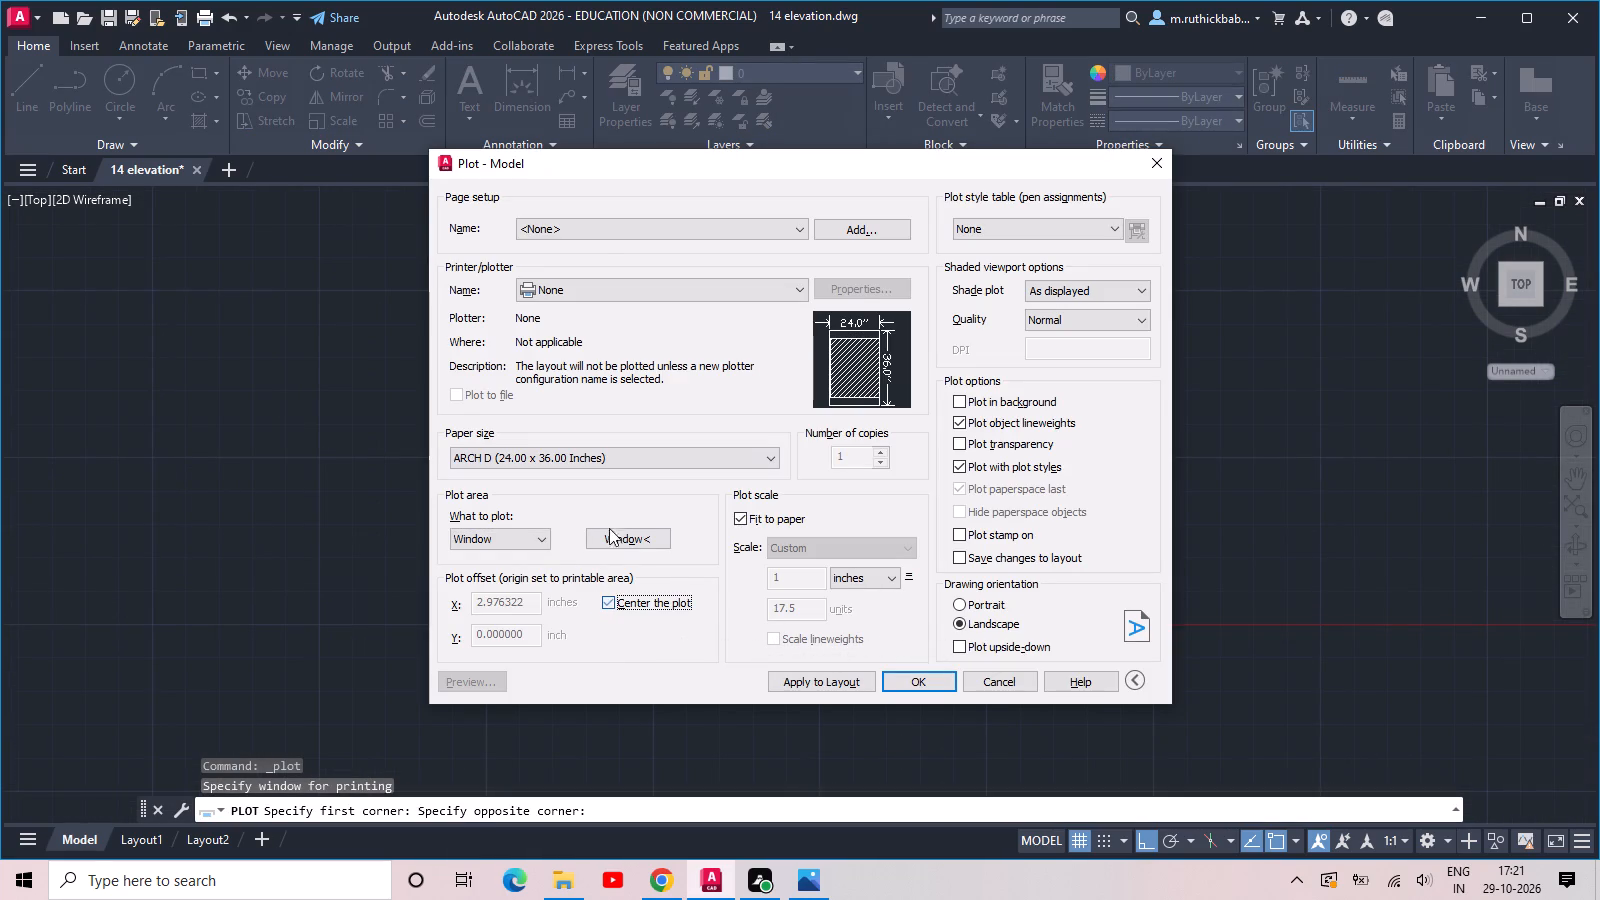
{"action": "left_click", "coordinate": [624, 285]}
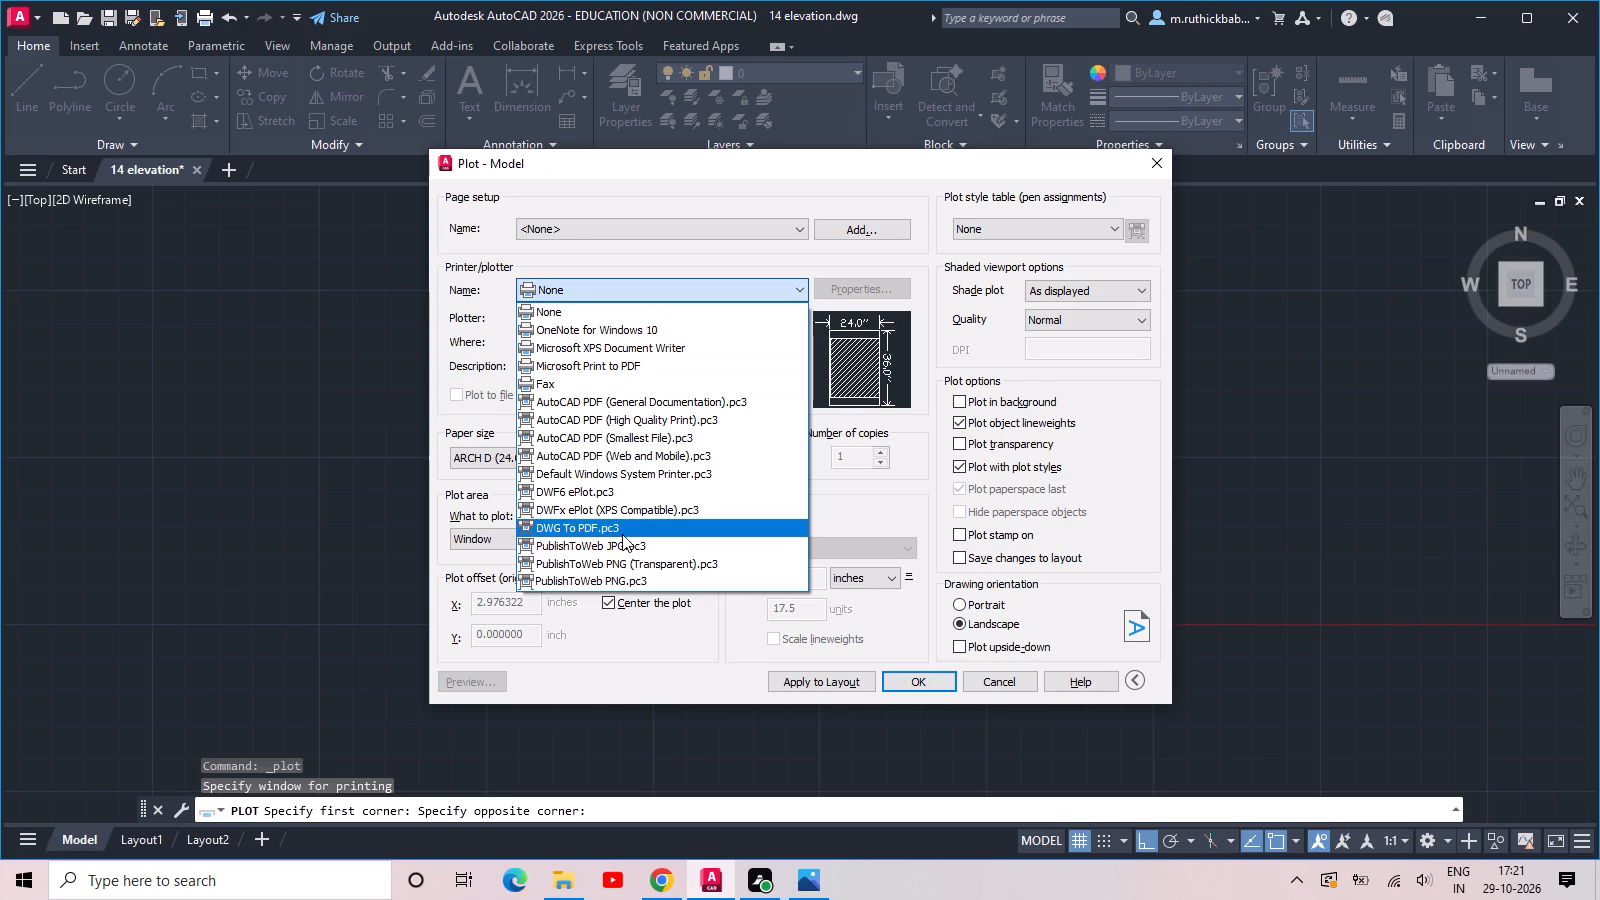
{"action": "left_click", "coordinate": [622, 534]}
Preview the plotted elevation sheet, examine its hatches and linework, and leave the plot setup without plotting.
{"action": "left_click", "coordinate": [482, 686]}
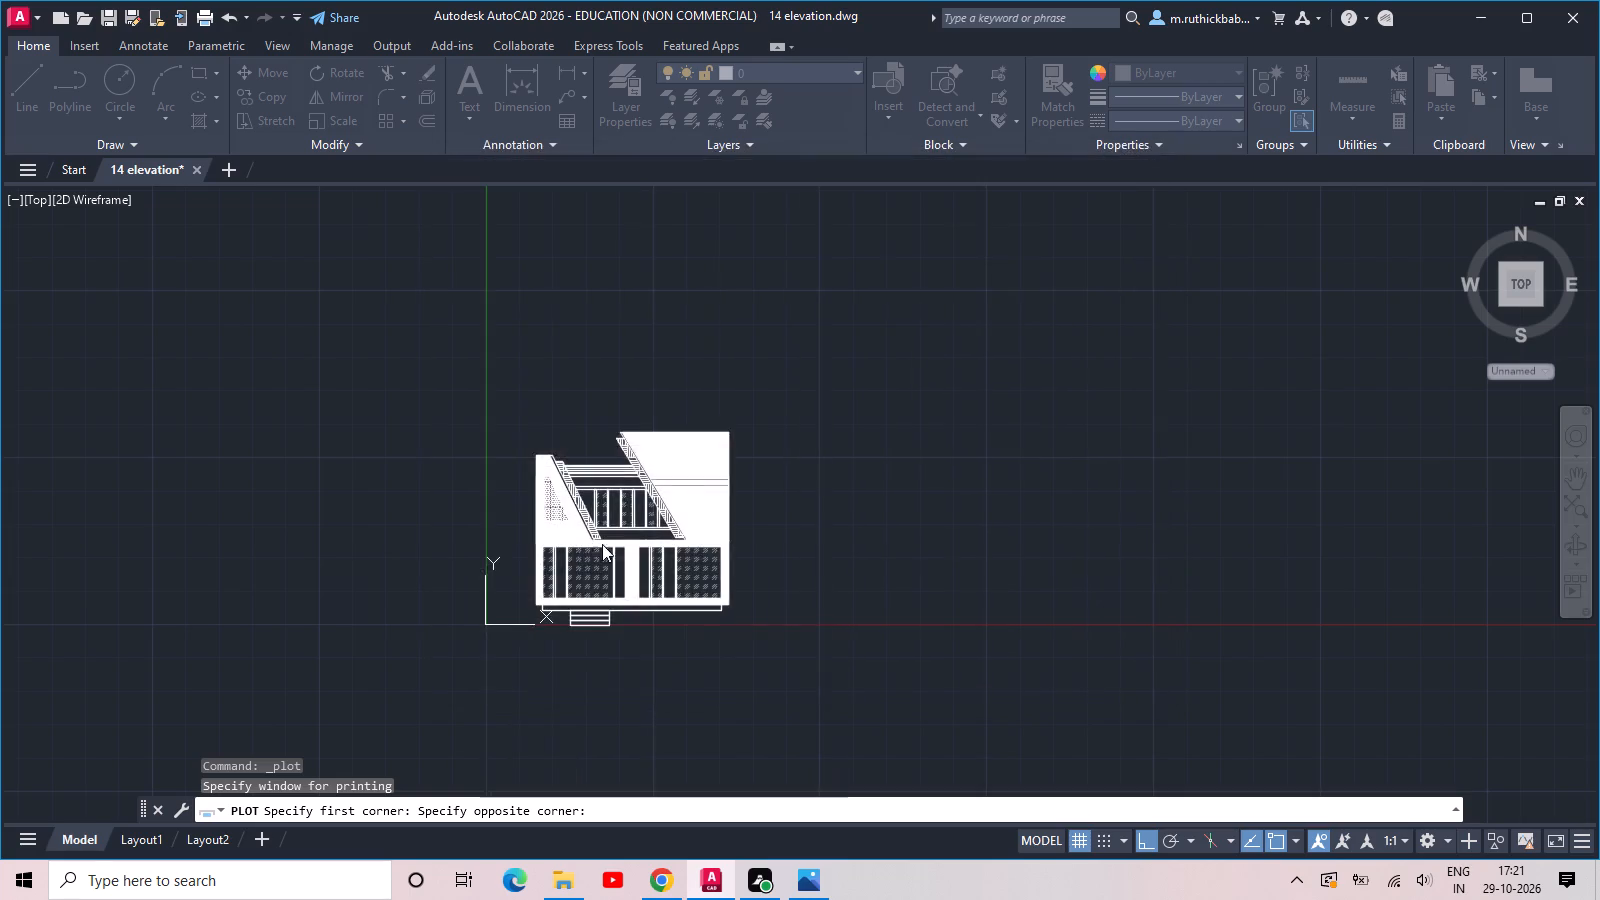
{"action": "scroll", "coordinate": [828, 501], "scroll_direction": "up", "scroll_amount": 1}
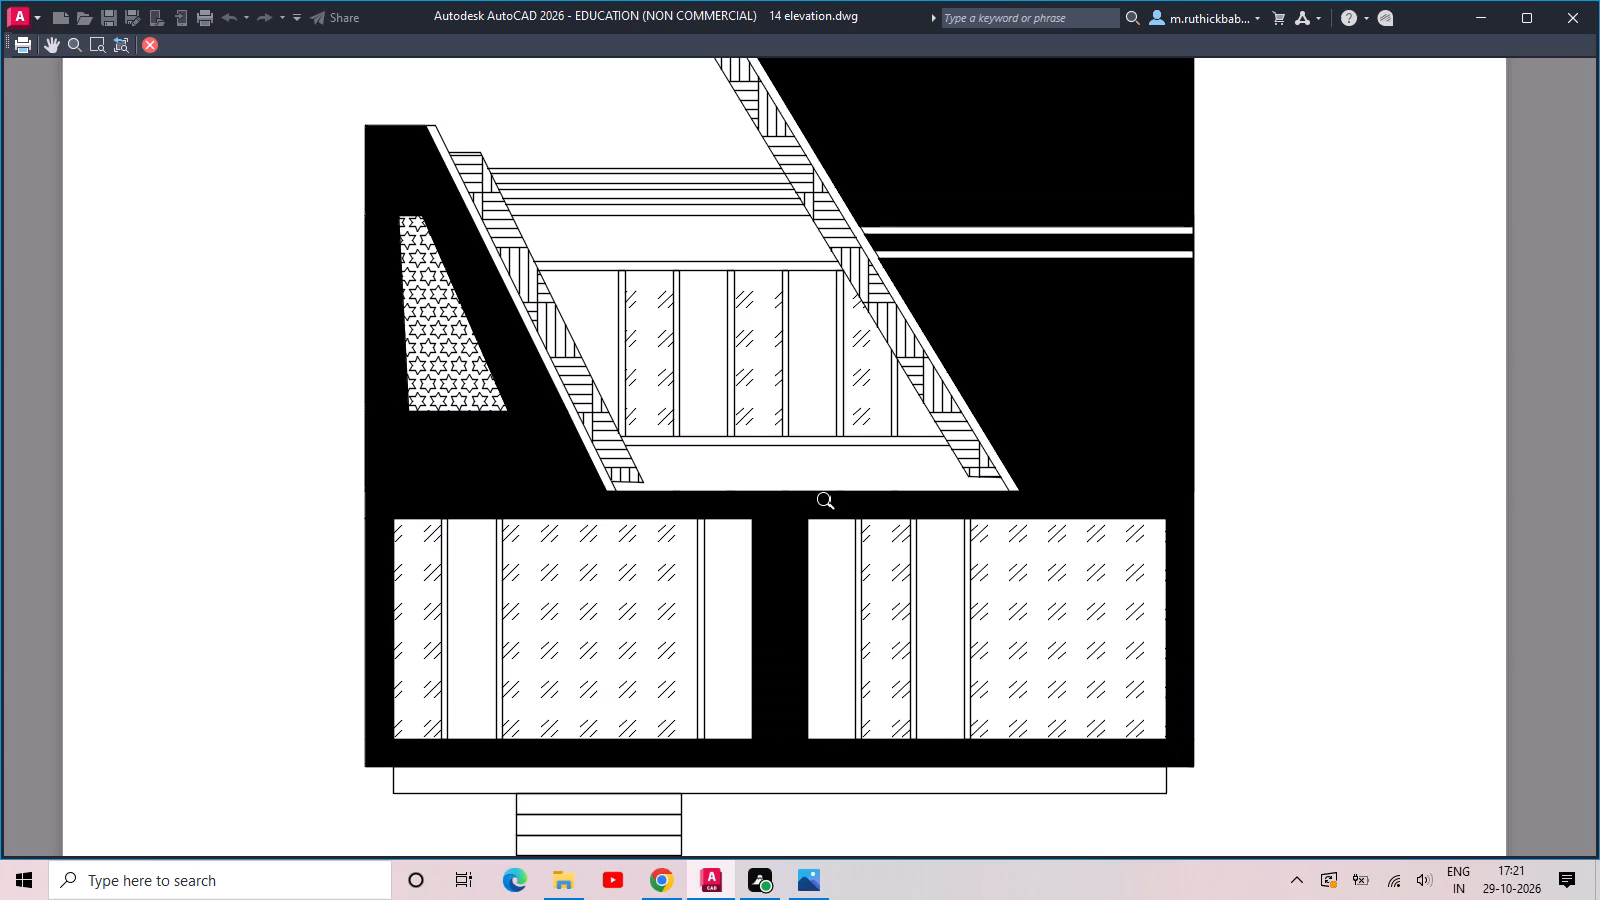
{"action": "scroll", "coordinate": [828, 502], "scroll_direction": "up", "scroll_amount": 2}
{"action": "scroll", "coordinate": [828, 502], "scroll_direction": "down", "scroll_amount": 3}
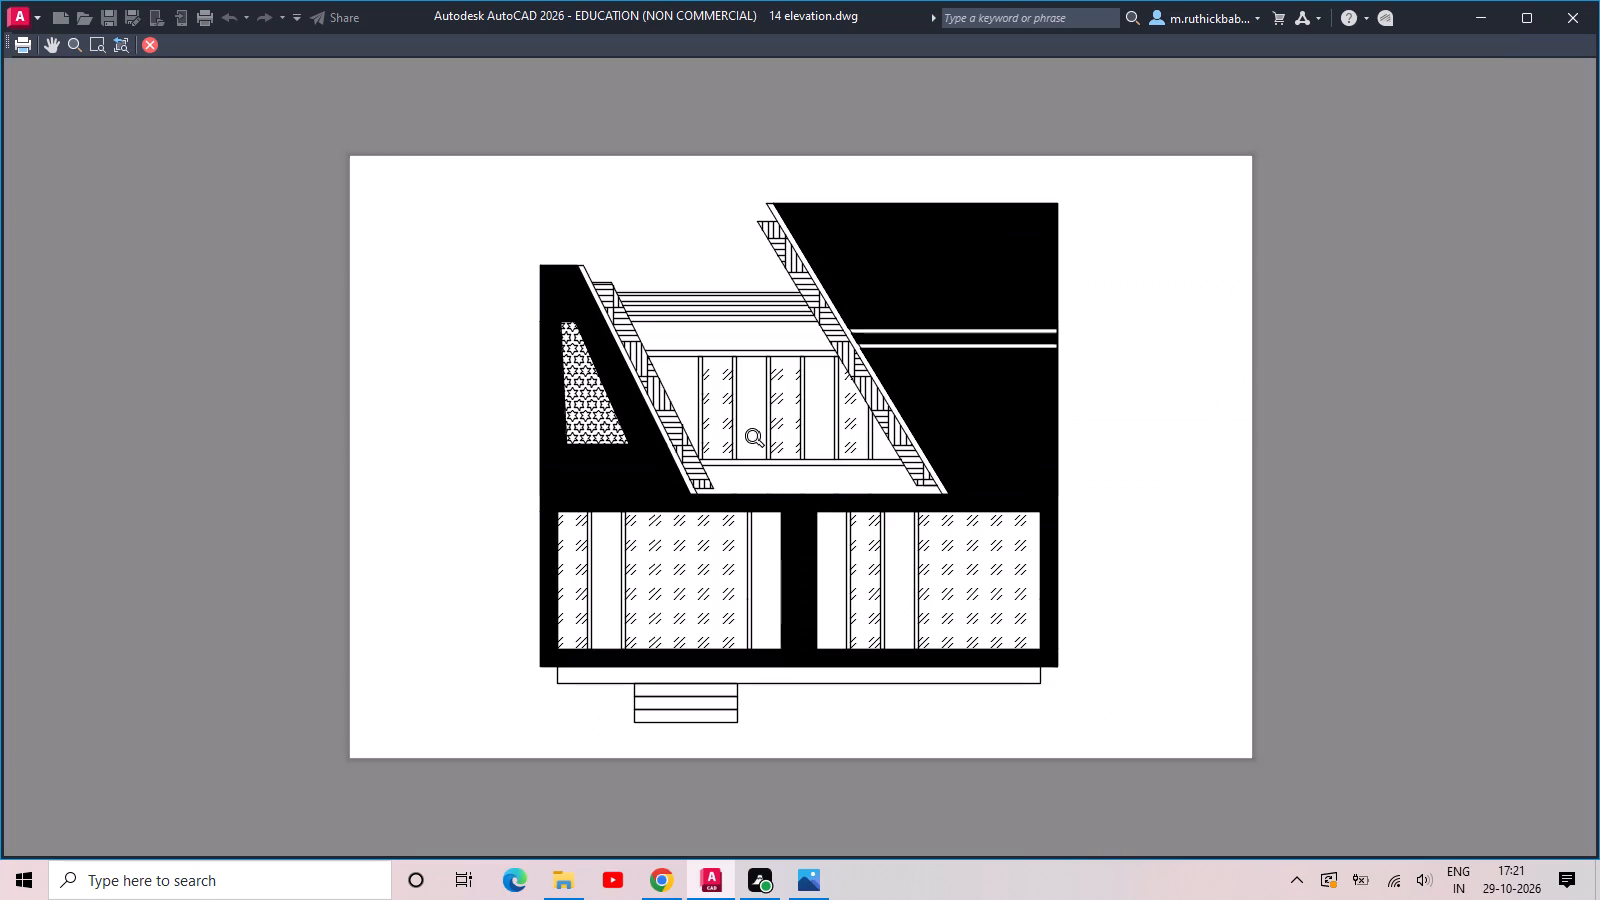
{"action": "key", "text": "Escape"}
{"action": "scroll", "coordinate": [643, 479], "scroll_direction": "up", "scroll_amount": 2}
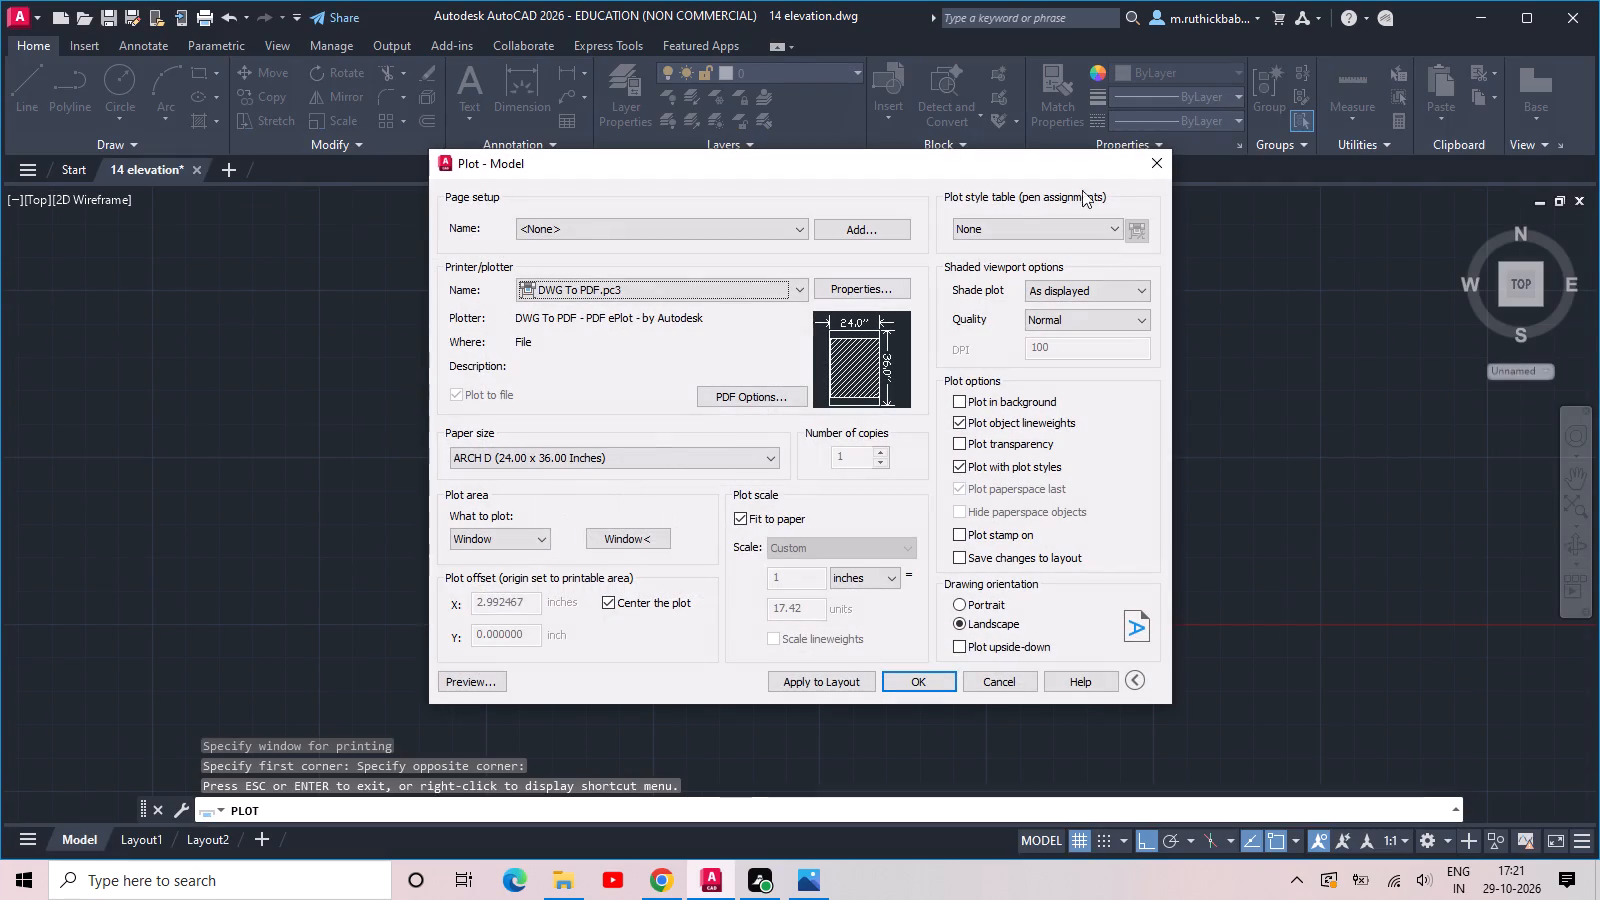
{"action": "left_click", "coordinate": [1158, 158]}
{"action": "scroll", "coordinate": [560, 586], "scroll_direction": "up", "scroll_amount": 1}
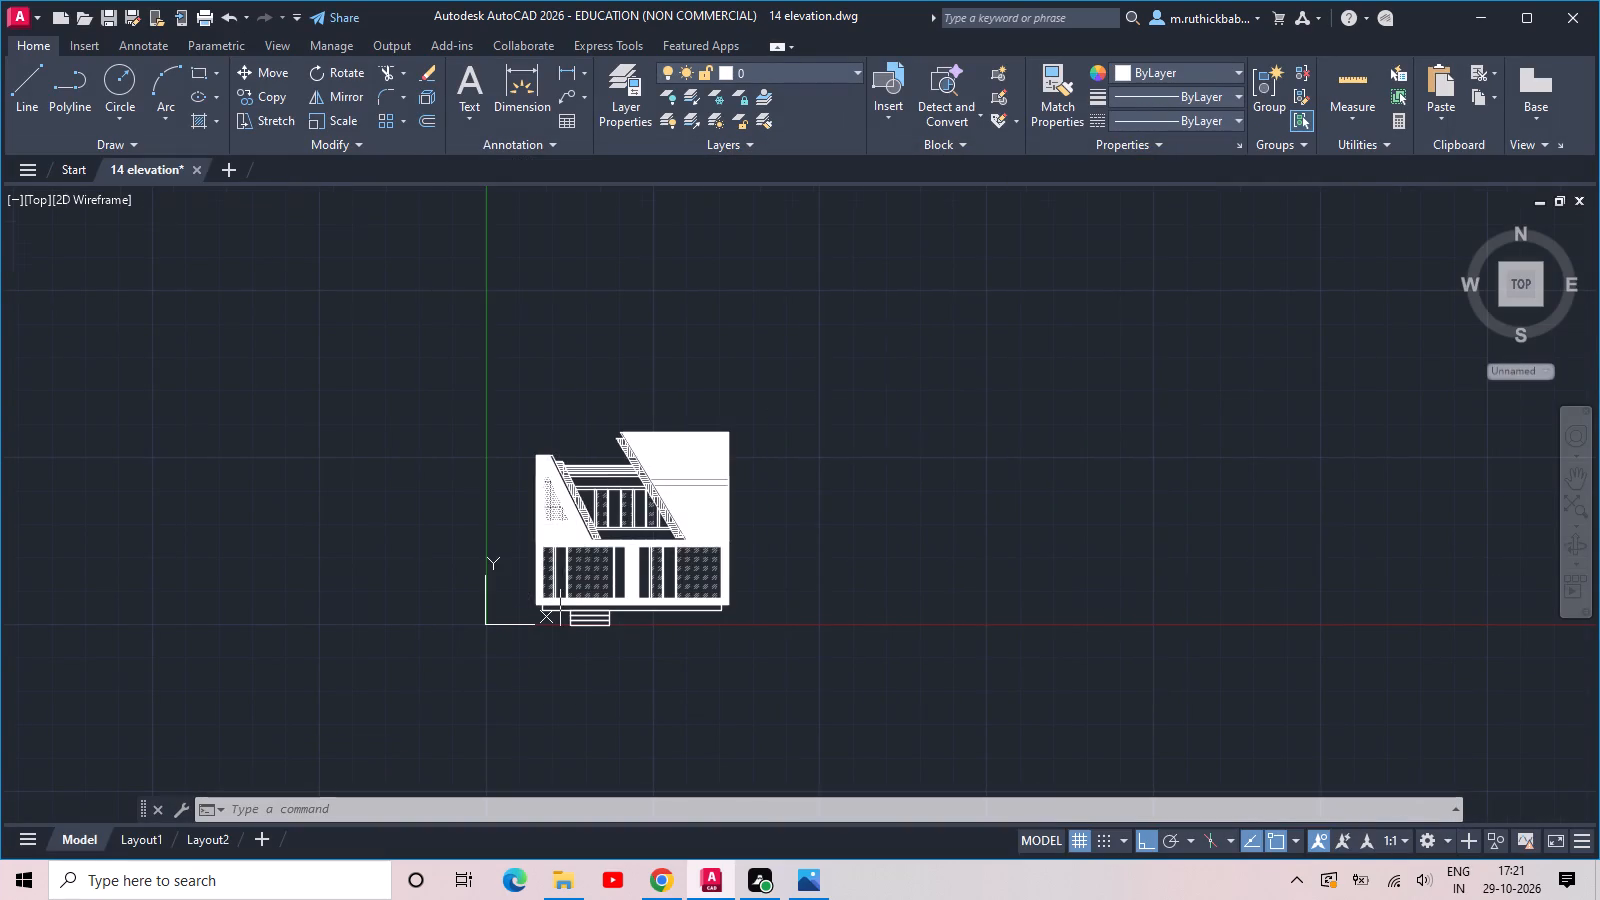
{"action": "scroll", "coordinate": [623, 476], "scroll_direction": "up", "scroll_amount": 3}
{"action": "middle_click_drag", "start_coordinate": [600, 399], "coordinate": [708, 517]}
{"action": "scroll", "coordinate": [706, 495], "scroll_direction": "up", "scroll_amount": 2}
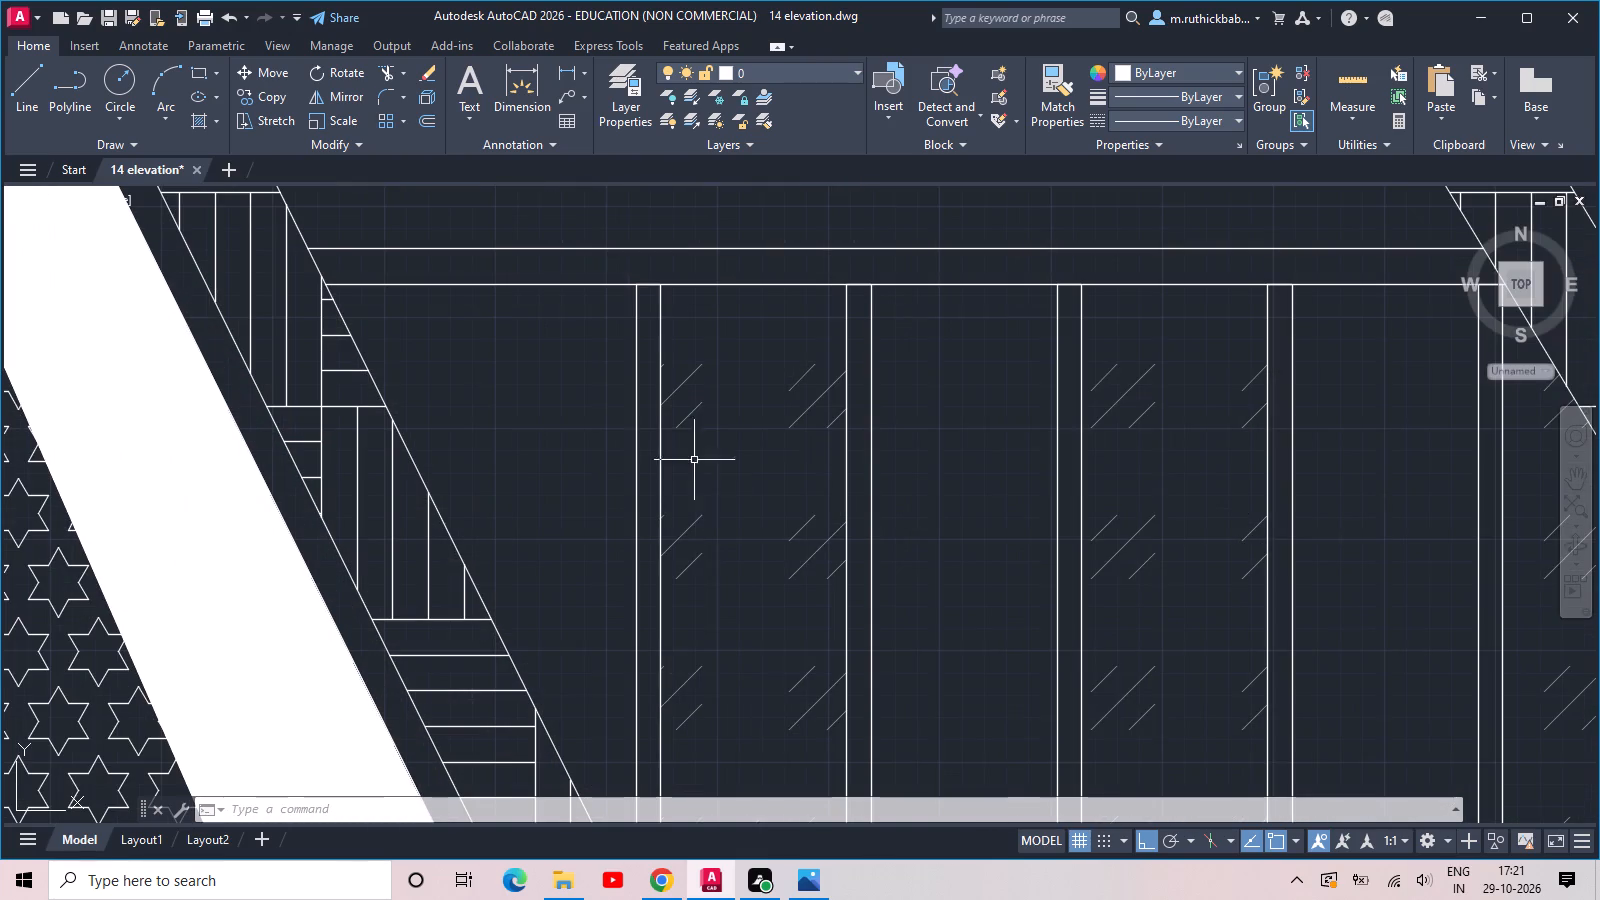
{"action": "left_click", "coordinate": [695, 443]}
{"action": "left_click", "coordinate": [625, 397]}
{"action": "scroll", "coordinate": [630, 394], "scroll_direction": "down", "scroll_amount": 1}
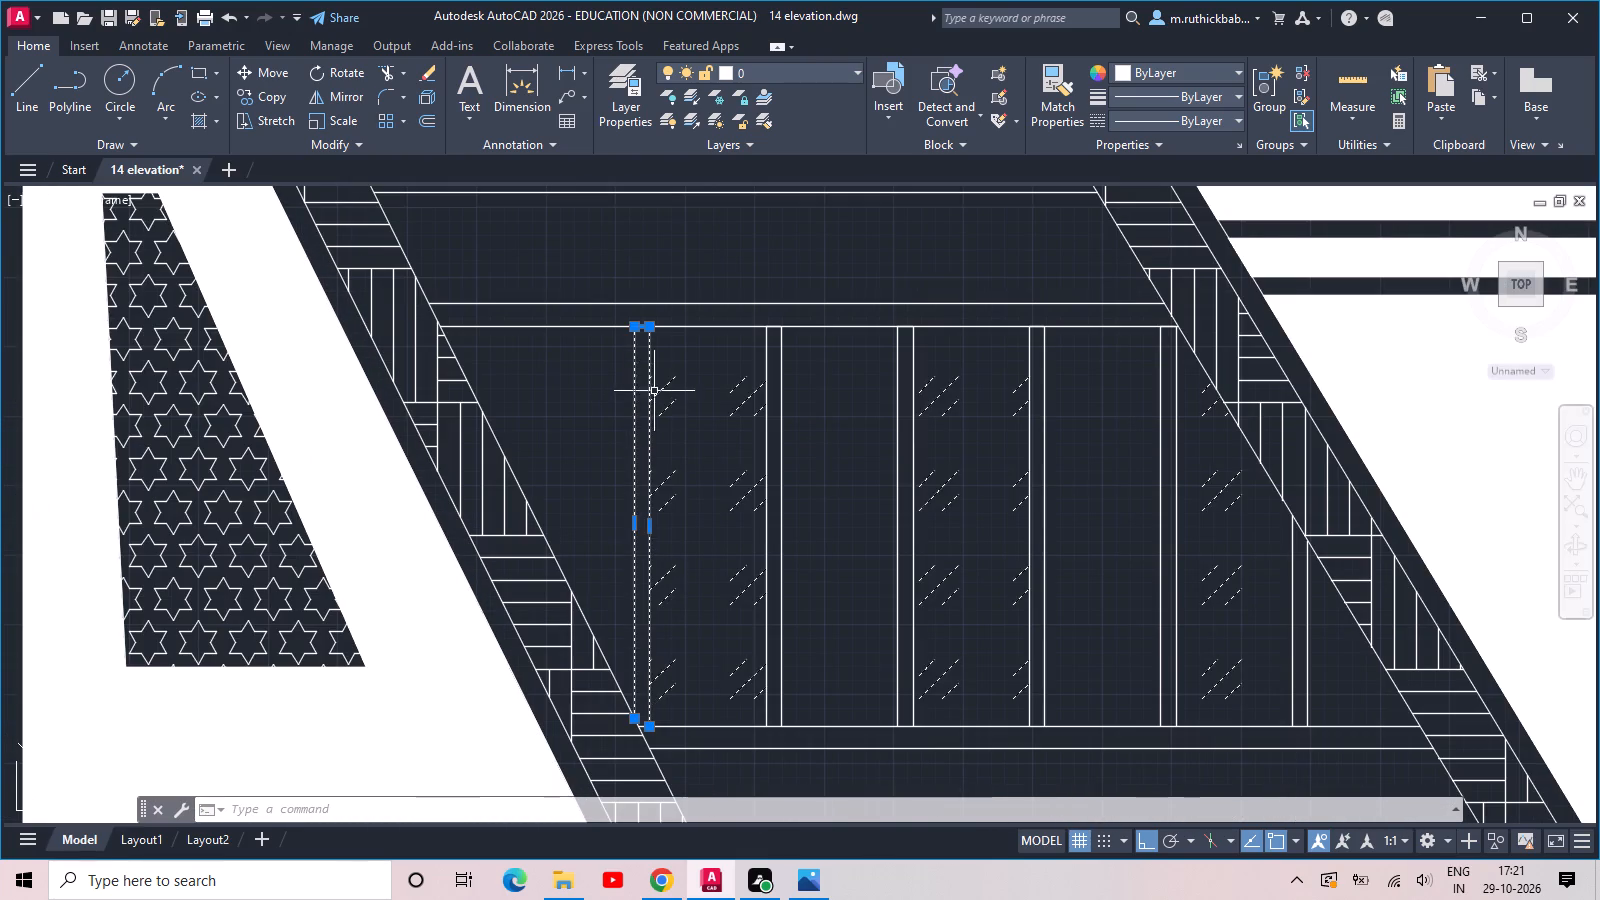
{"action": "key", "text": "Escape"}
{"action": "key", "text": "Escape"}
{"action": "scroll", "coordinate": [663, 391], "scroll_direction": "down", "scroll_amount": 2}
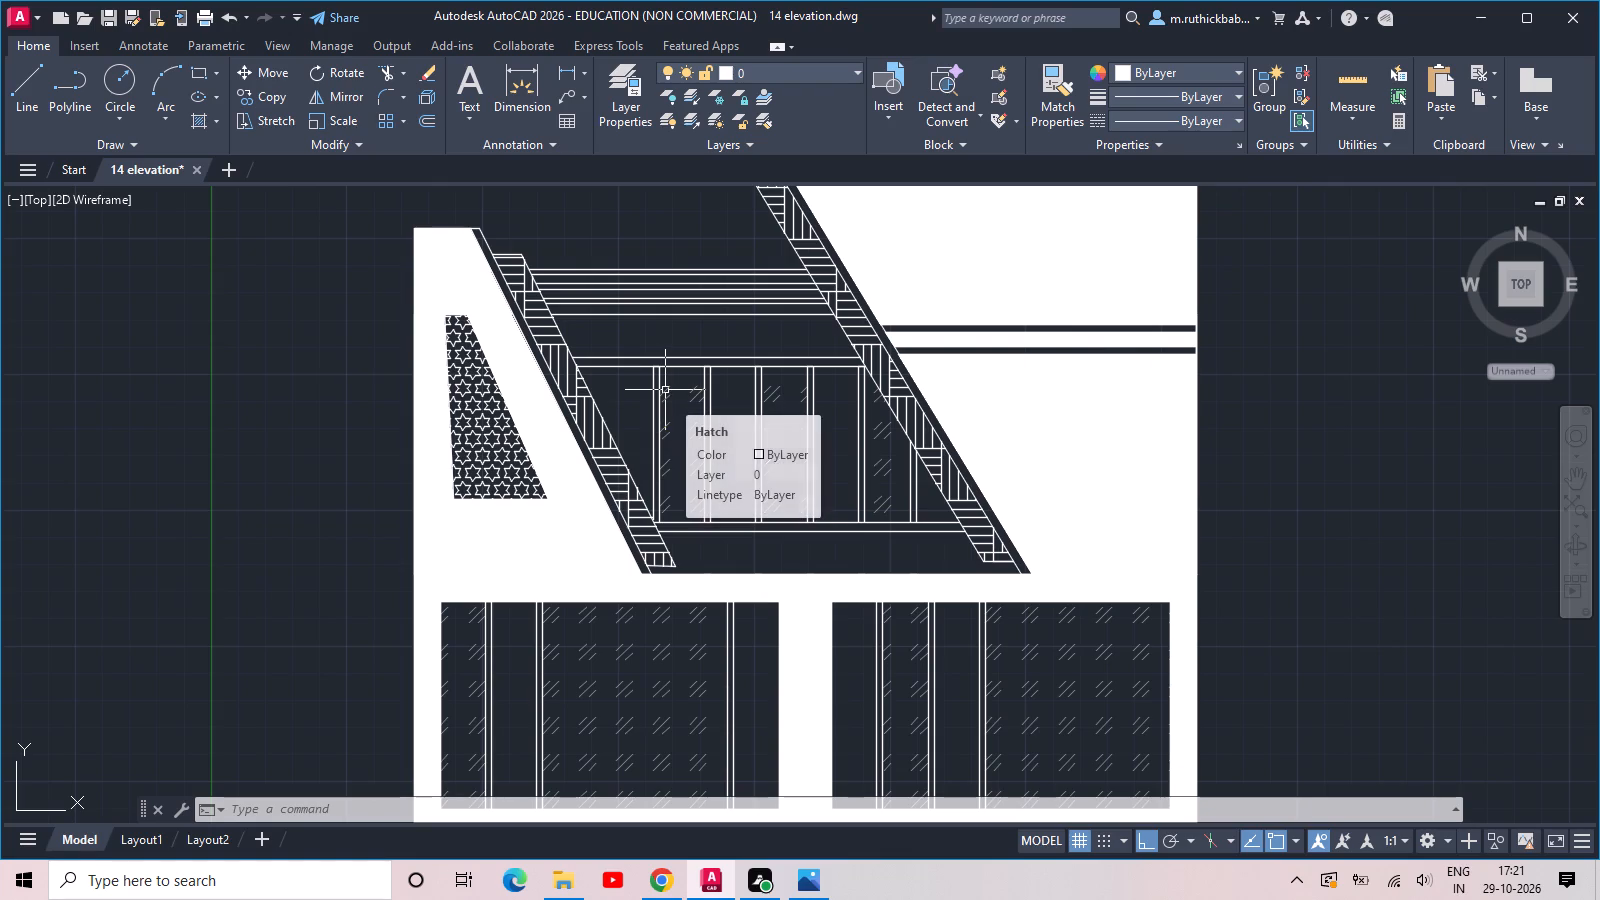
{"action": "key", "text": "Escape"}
Save the drawing.
{"action": "key", "text": "ctrl+s"}
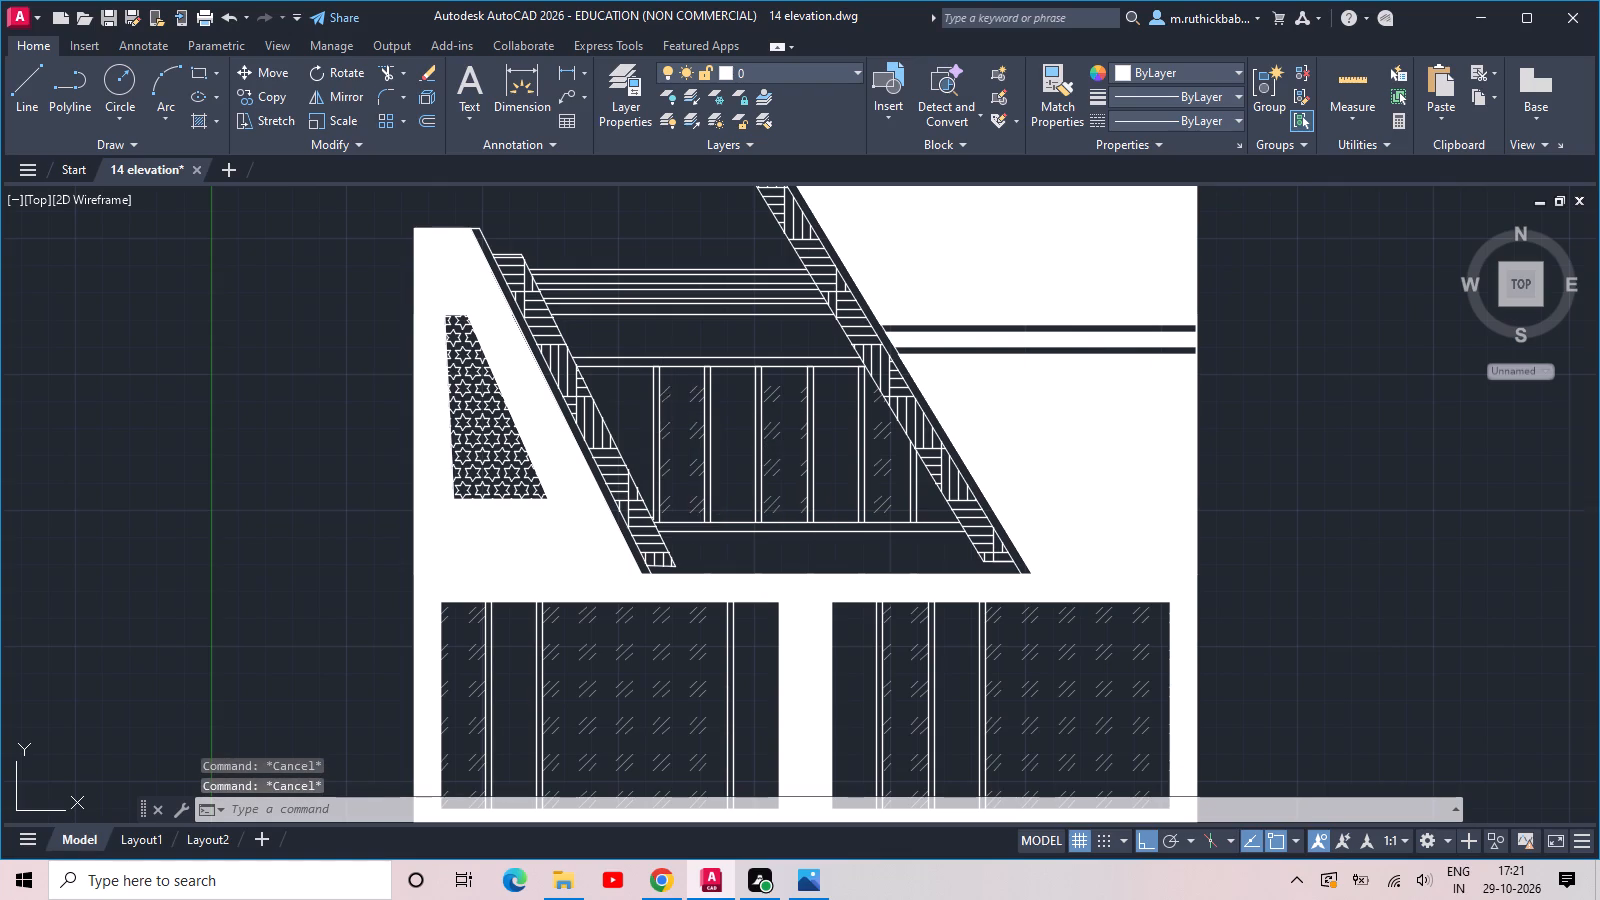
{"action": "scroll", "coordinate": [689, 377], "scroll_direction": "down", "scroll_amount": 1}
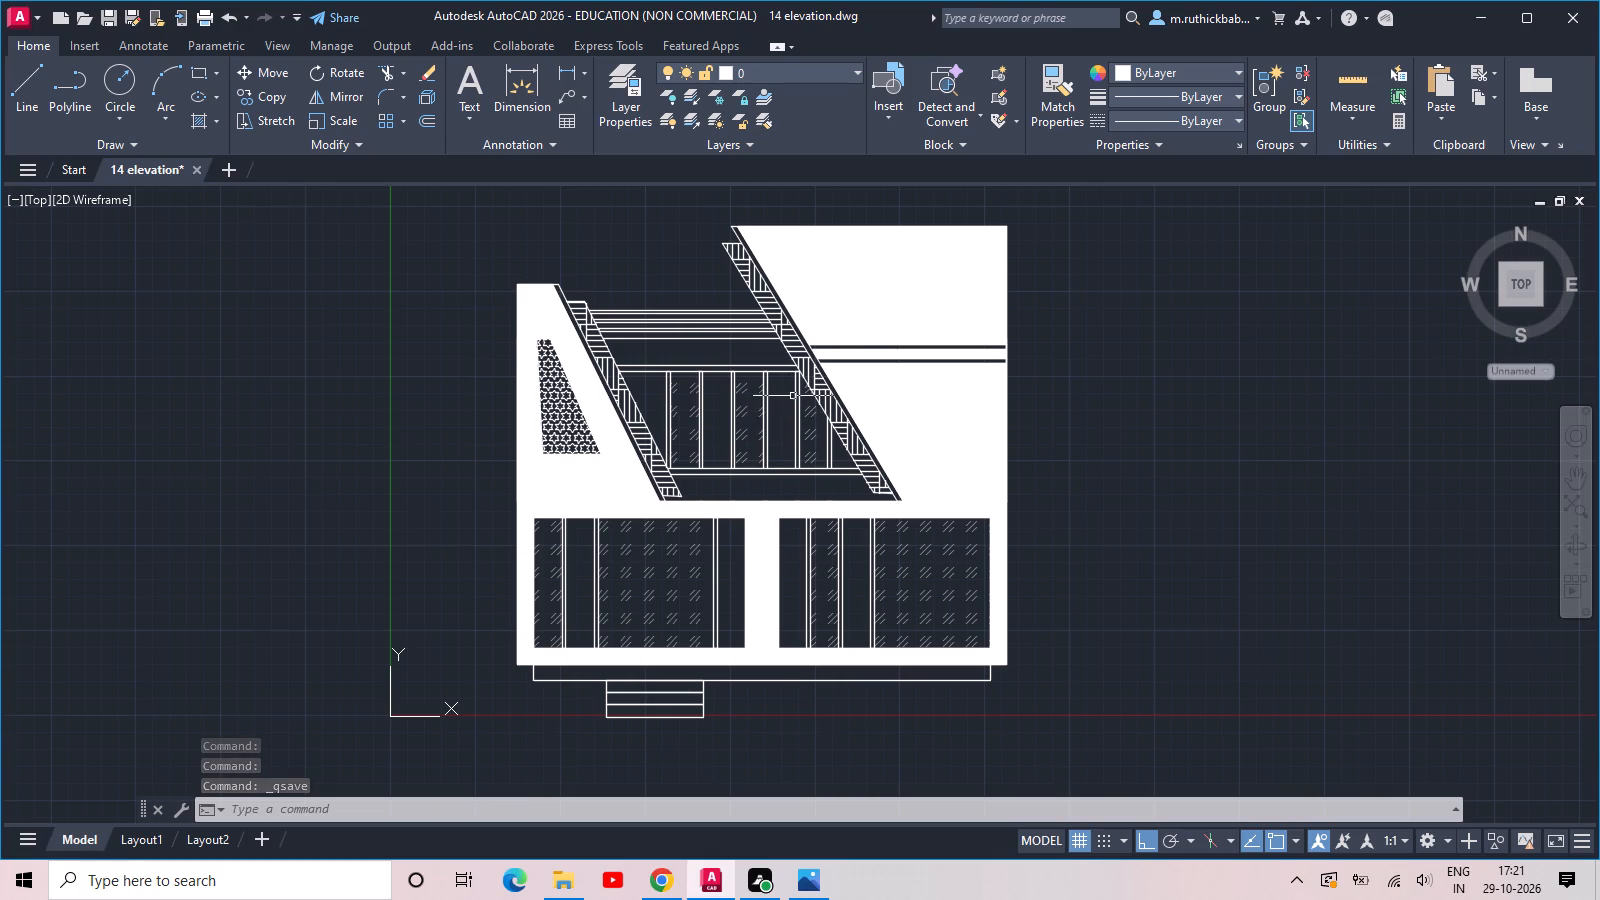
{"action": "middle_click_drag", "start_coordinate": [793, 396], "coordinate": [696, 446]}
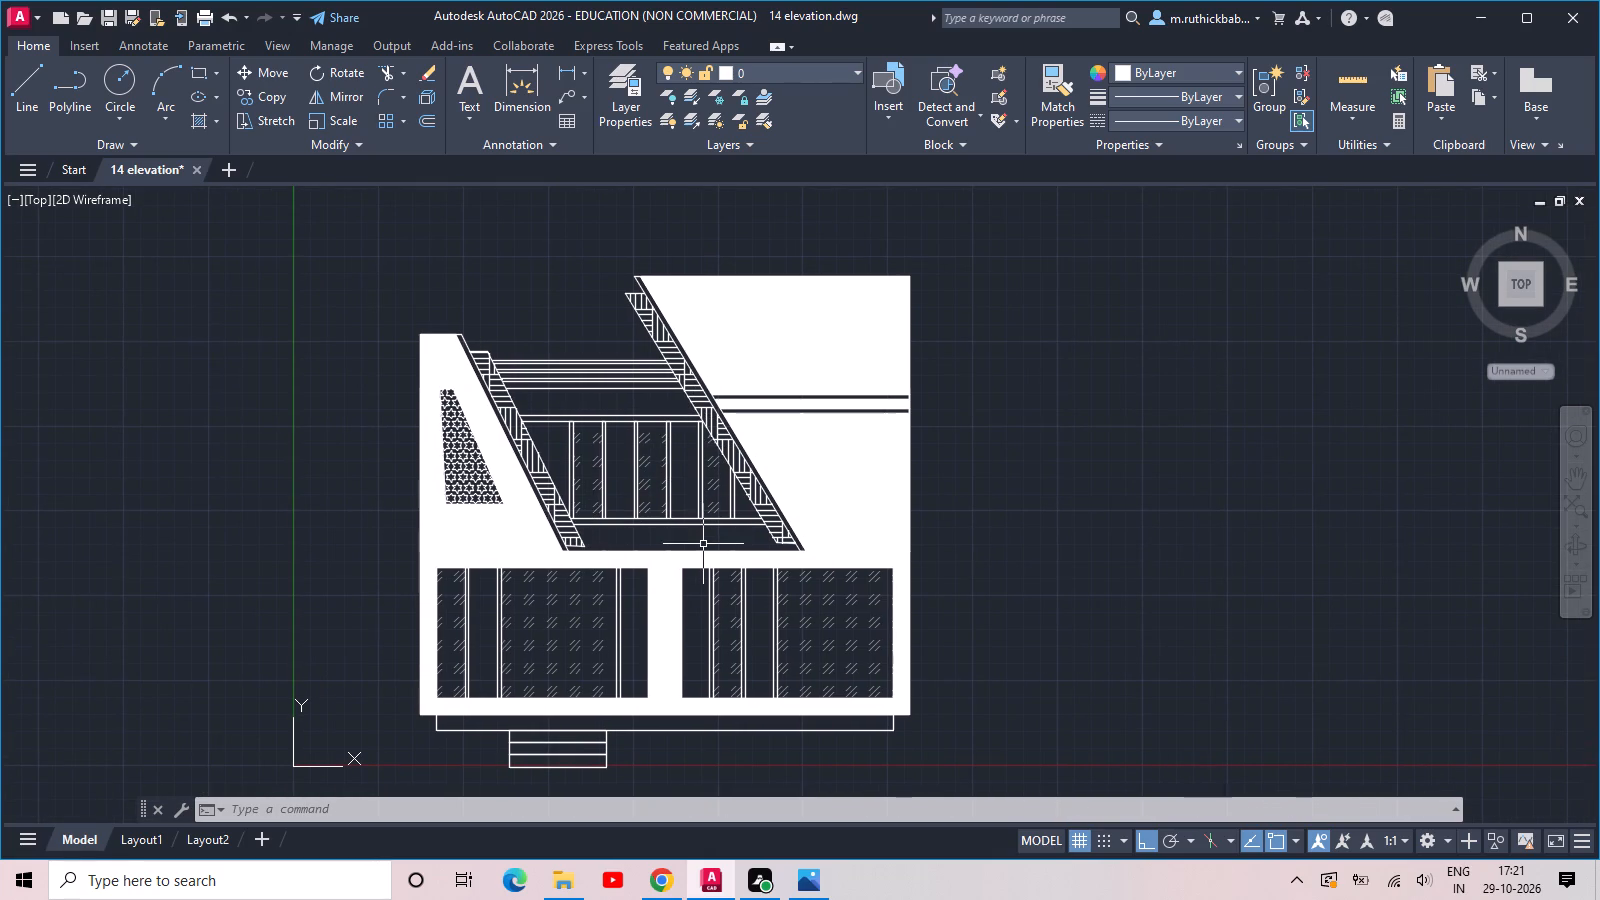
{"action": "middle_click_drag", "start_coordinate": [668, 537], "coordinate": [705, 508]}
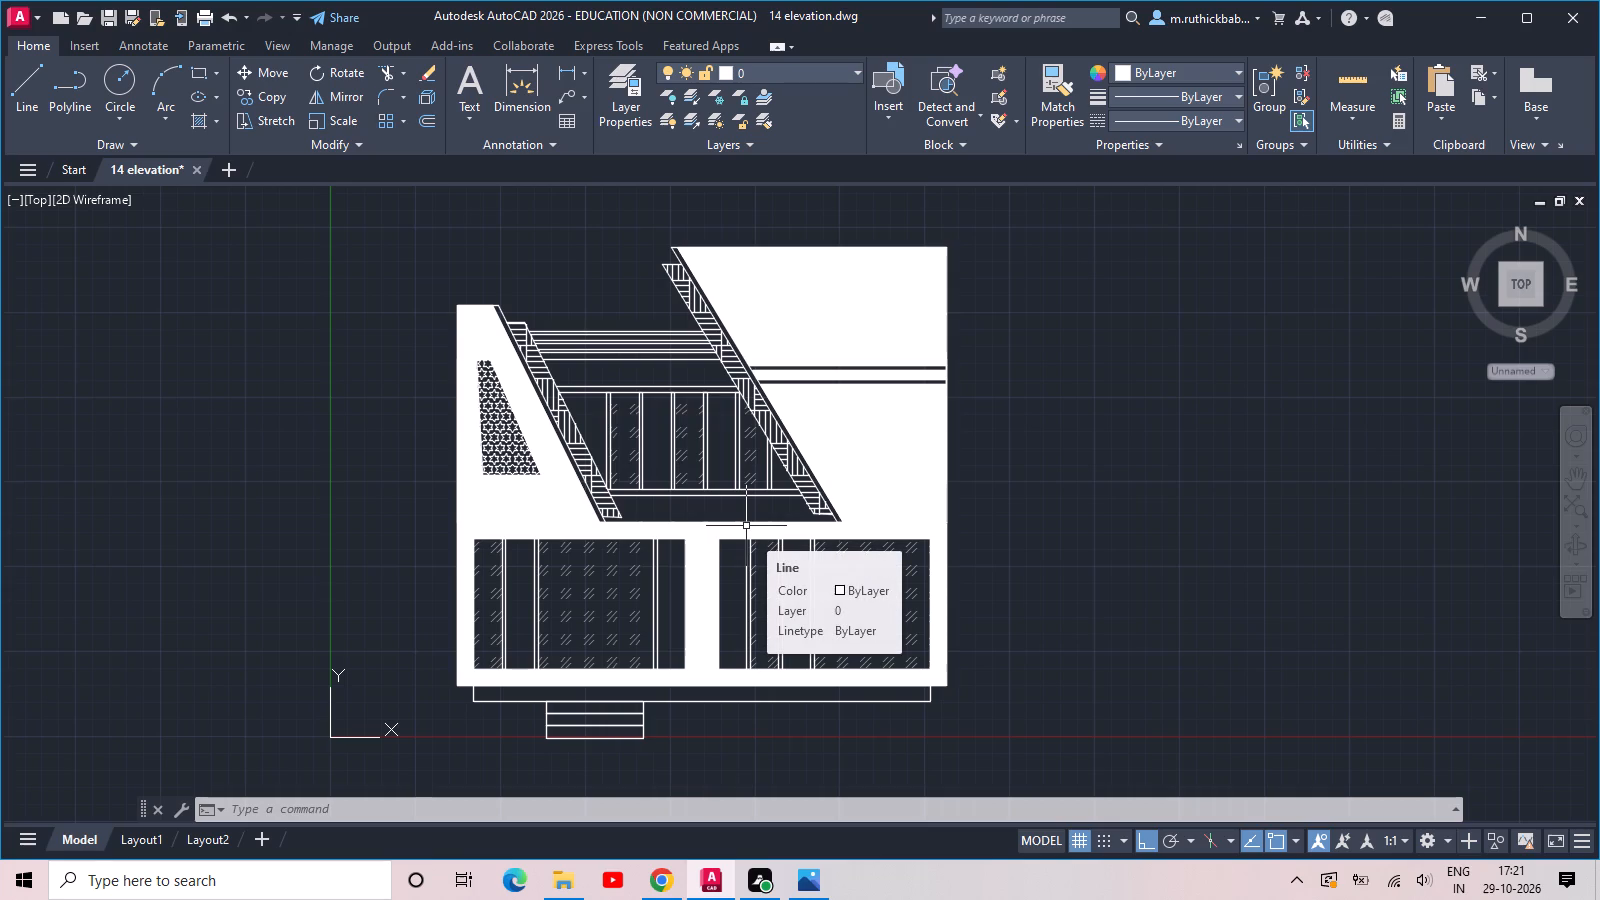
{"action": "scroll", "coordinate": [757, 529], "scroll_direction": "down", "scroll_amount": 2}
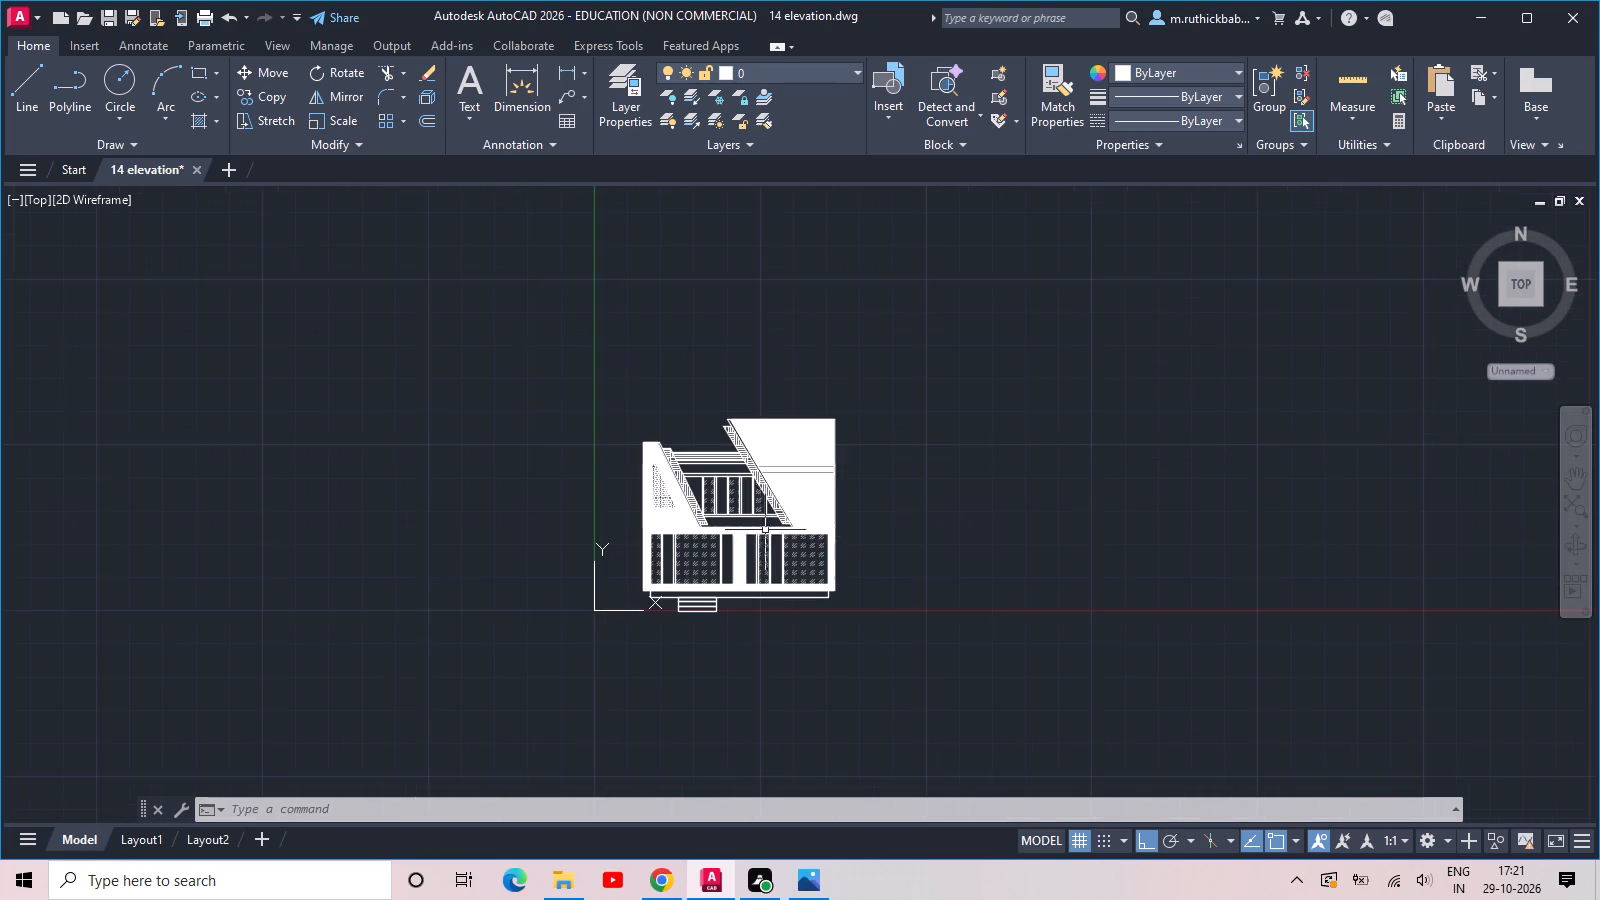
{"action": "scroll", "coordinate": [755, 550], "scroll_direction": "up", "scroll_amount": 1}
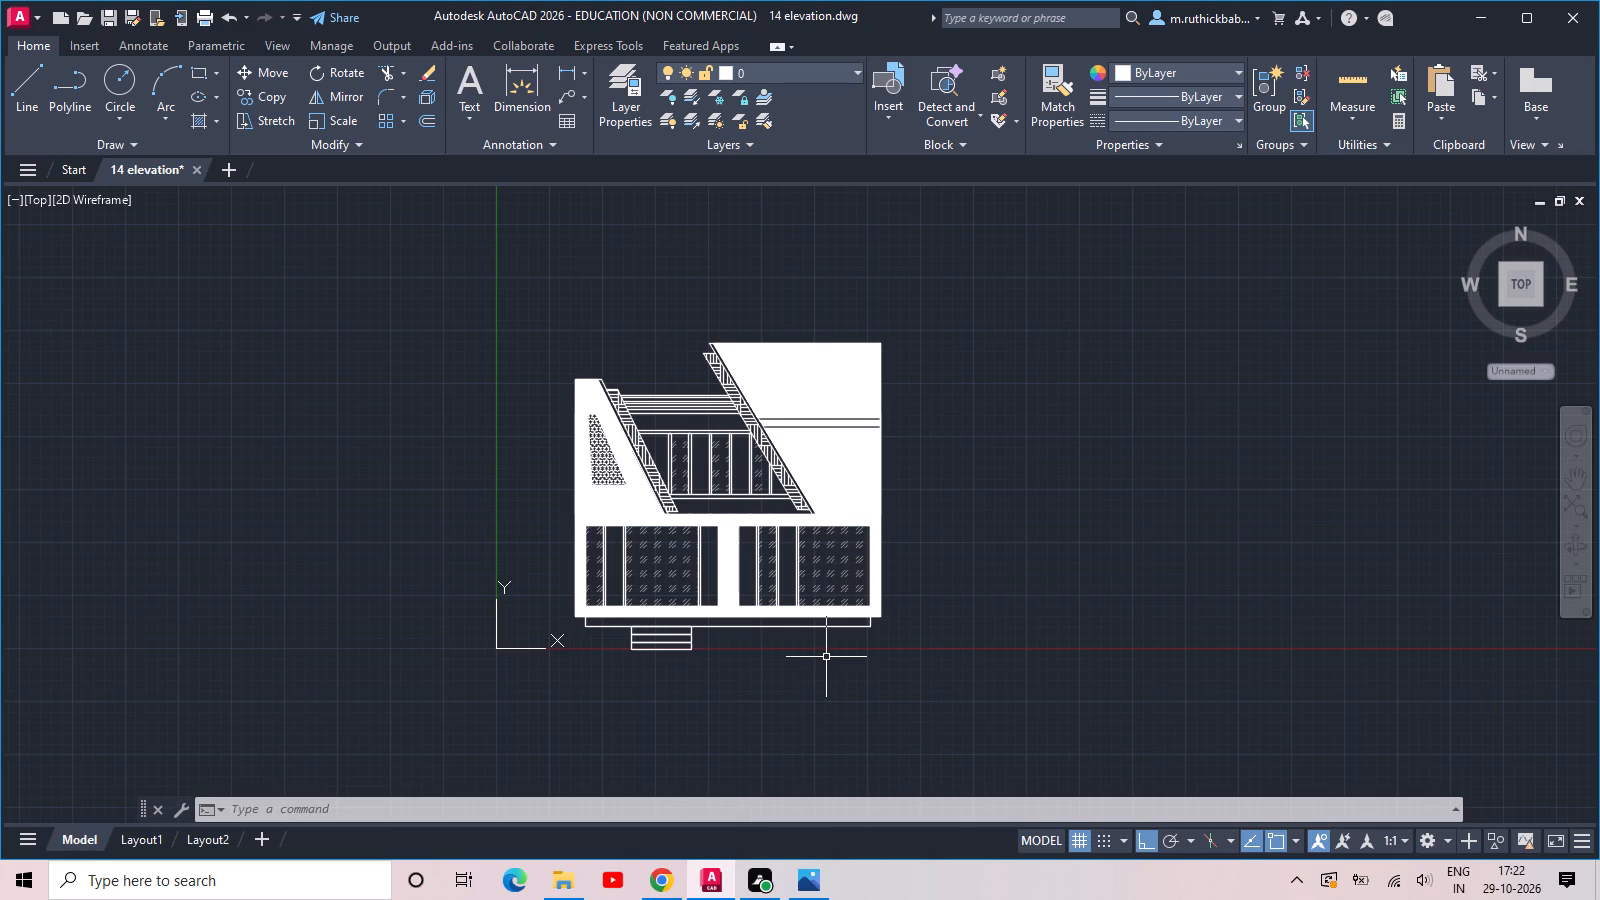
Save the drawing.
{"action": "key", "text": "ctrl+s"}
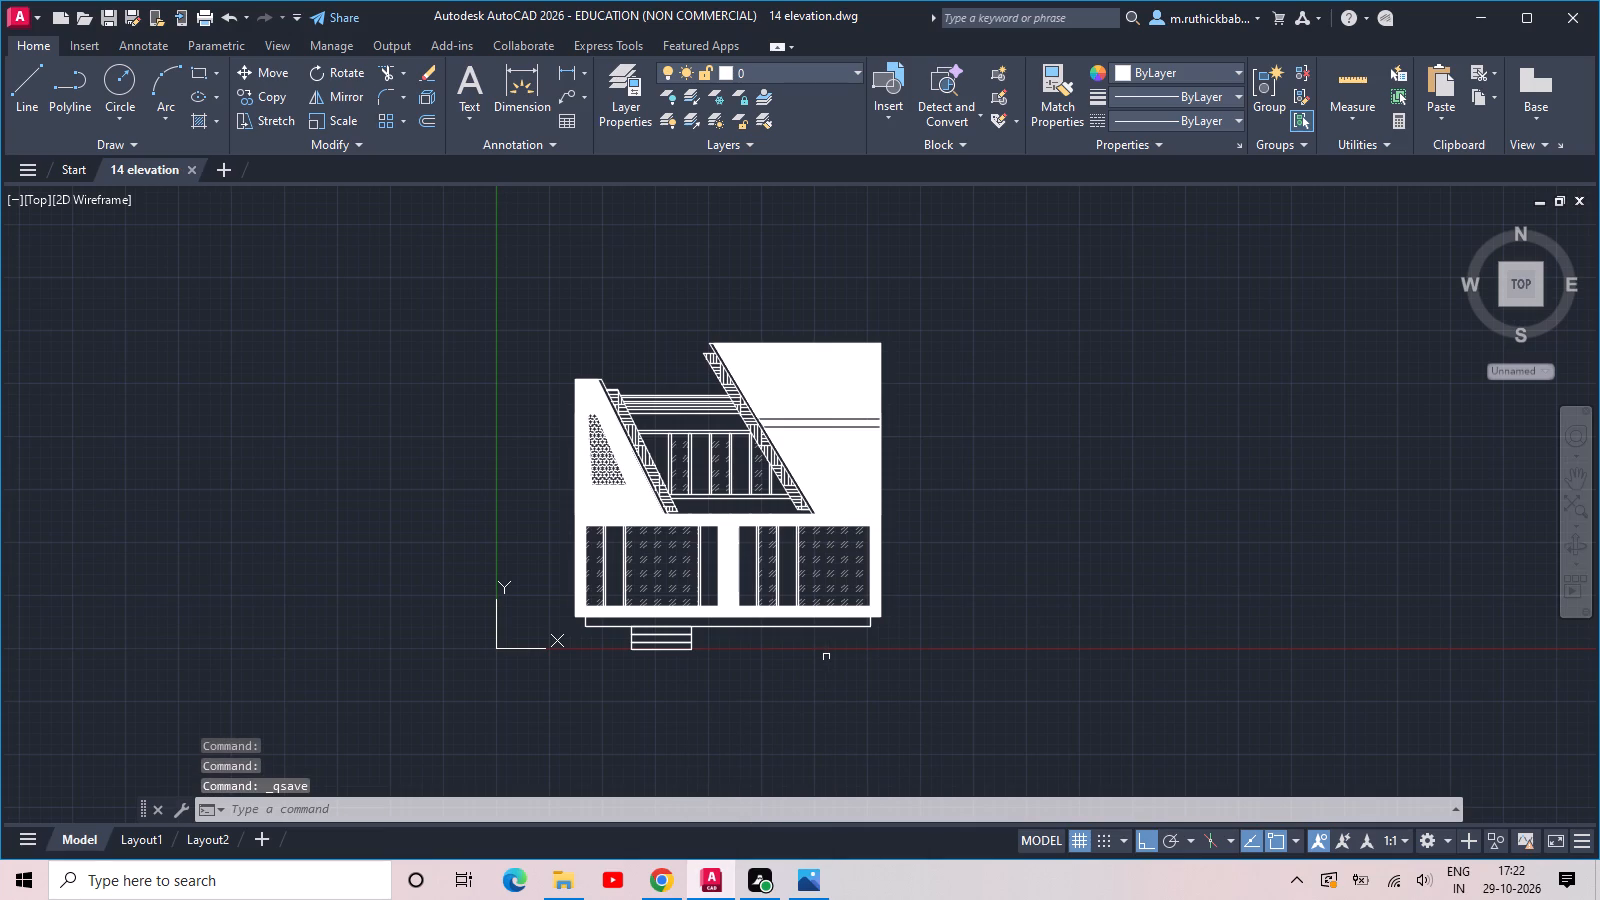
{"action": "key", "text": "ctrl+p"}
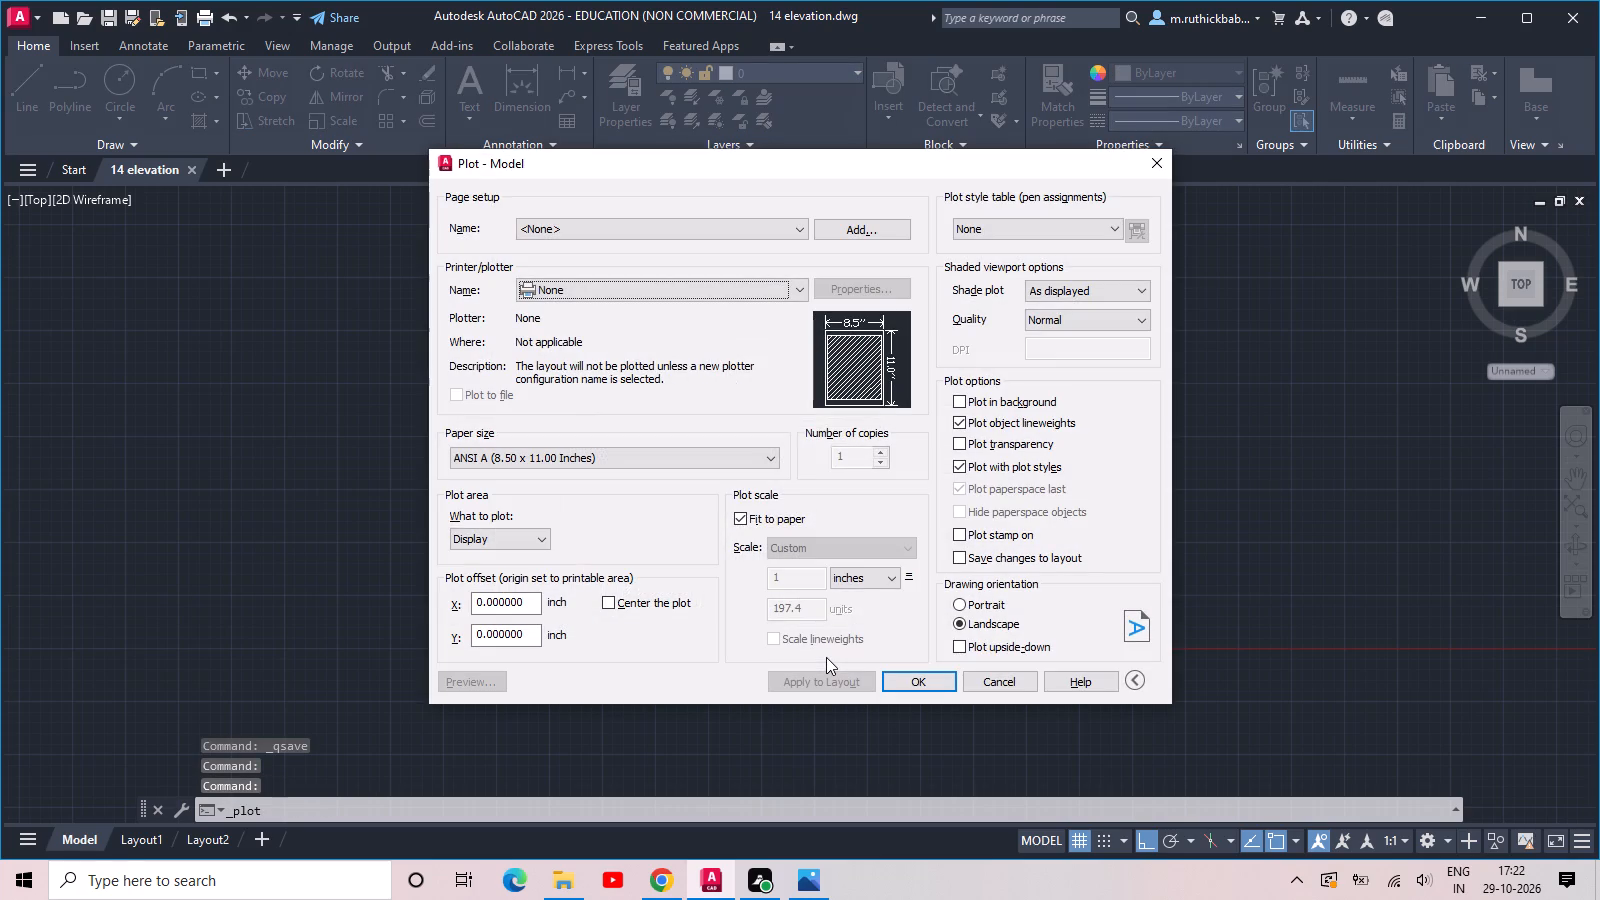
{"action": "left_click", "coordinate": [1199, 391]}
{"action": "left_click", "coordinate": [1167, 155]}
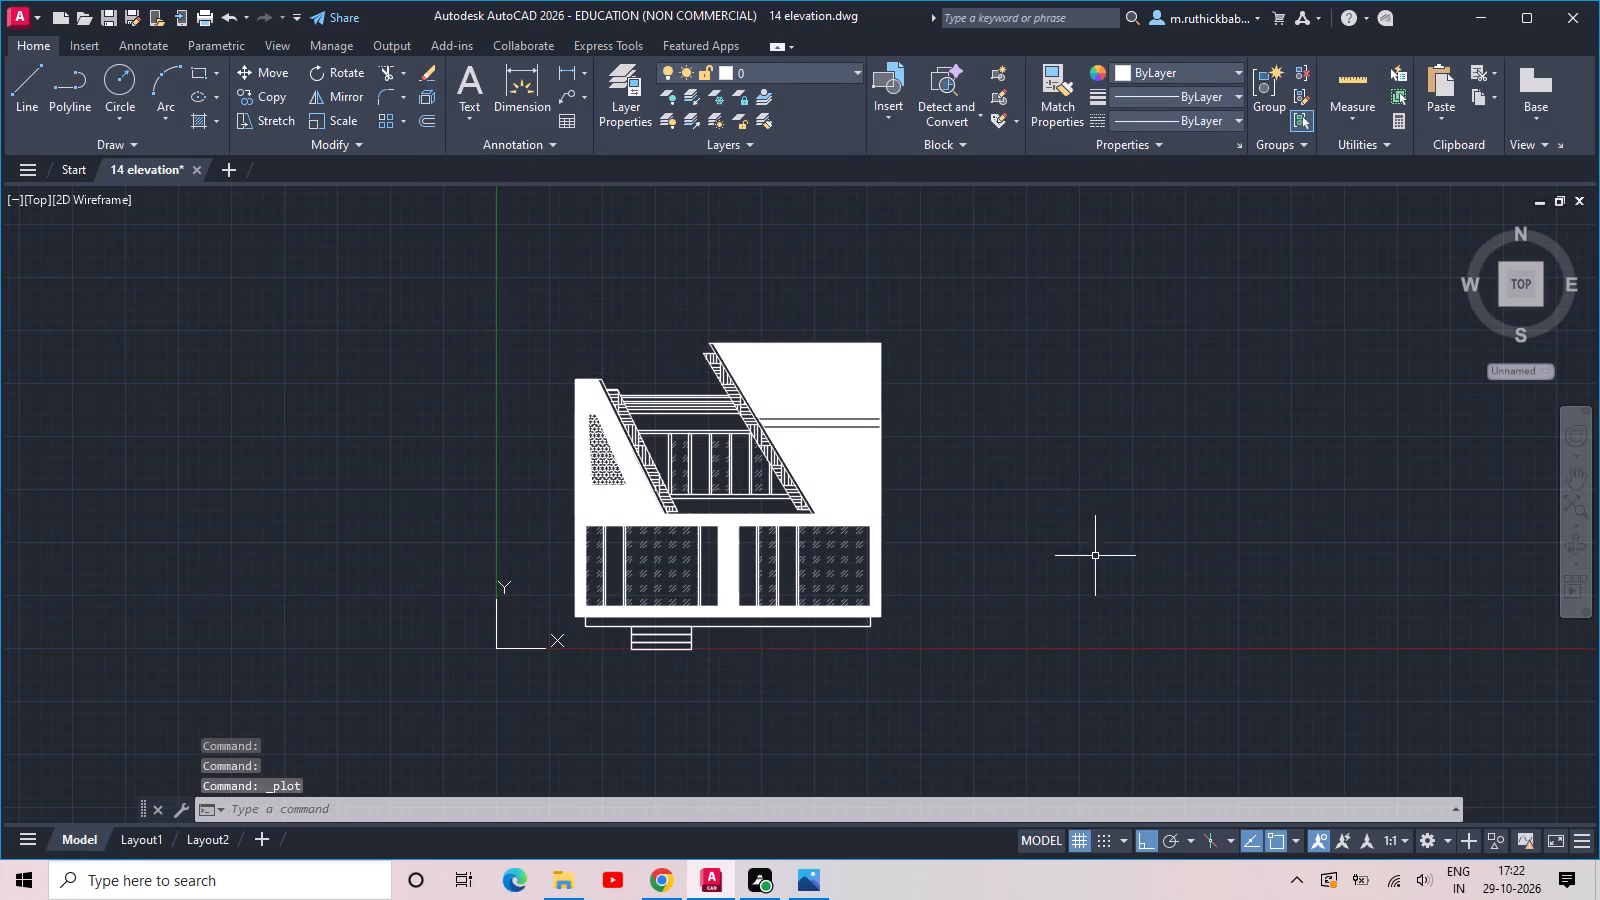
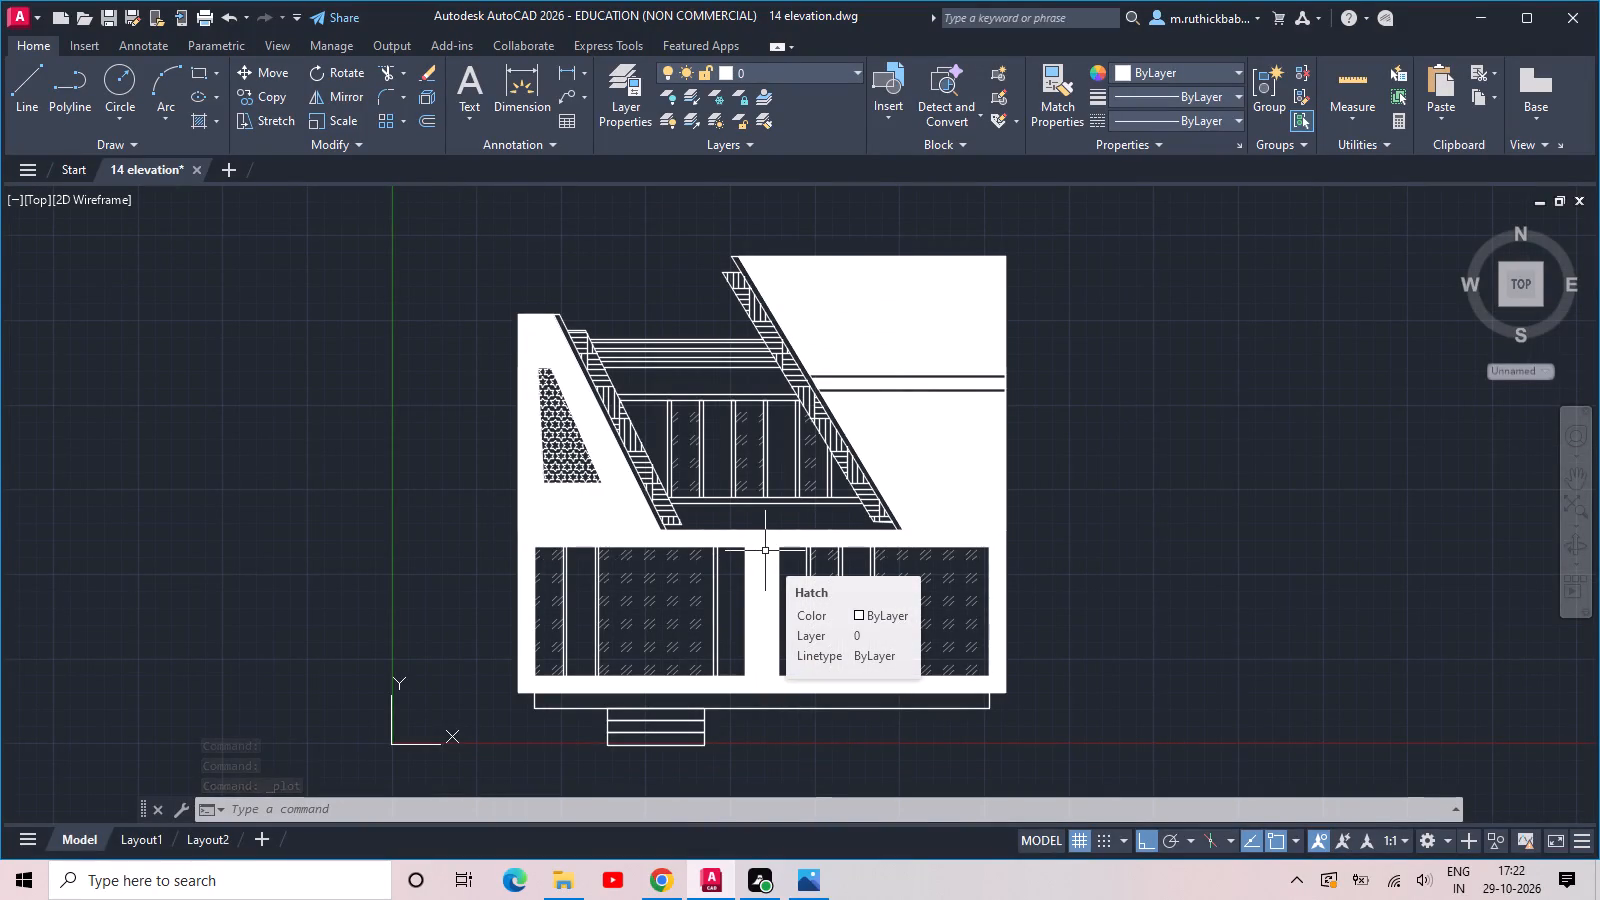
Set up a centred plot with the DWG To PDF.pc3 plotter and a window area enclosing the whole elevation.
{"action": "key", "text": "ctrl+p"}
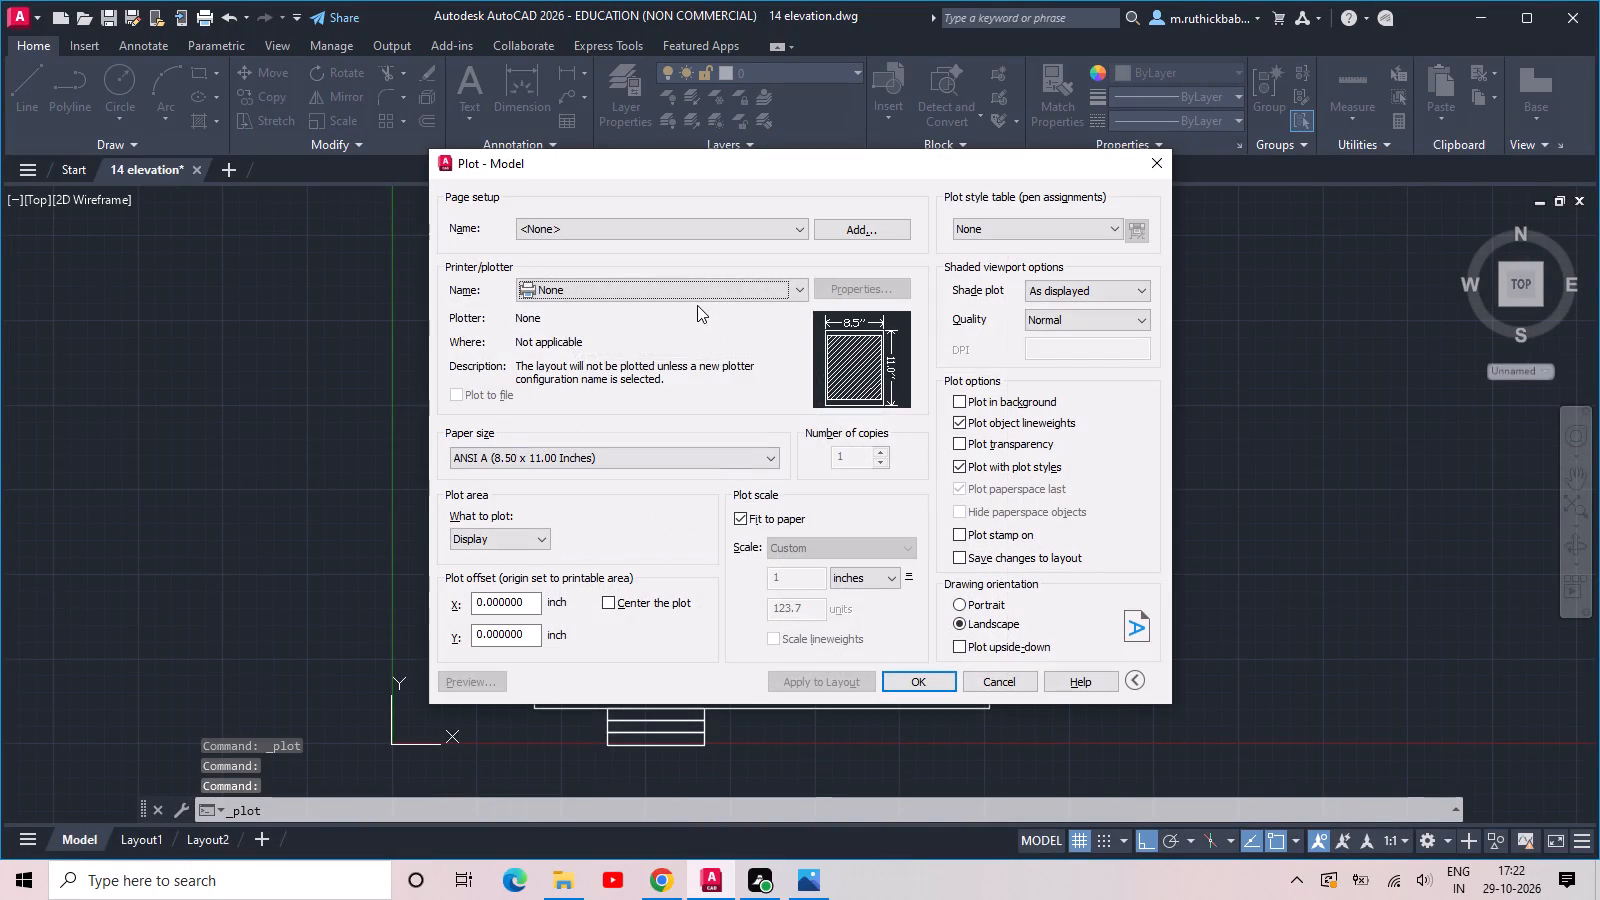
{"action": "left_click", "coordinate": [704, 281]}
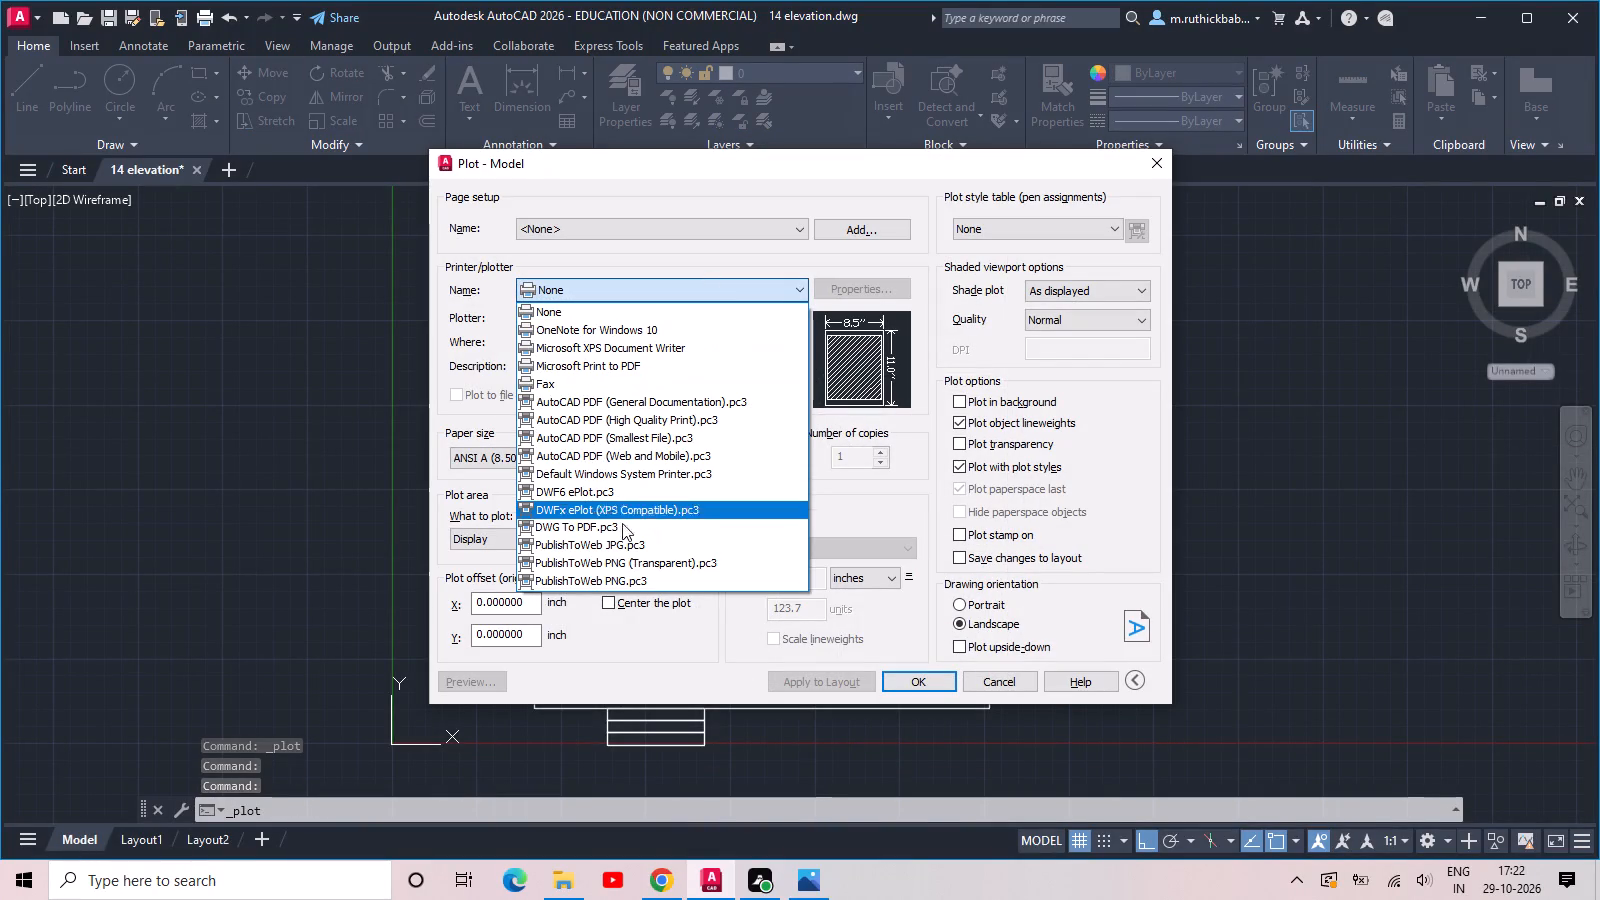
{"action": "left_click", "coordinate": [619, 527]}
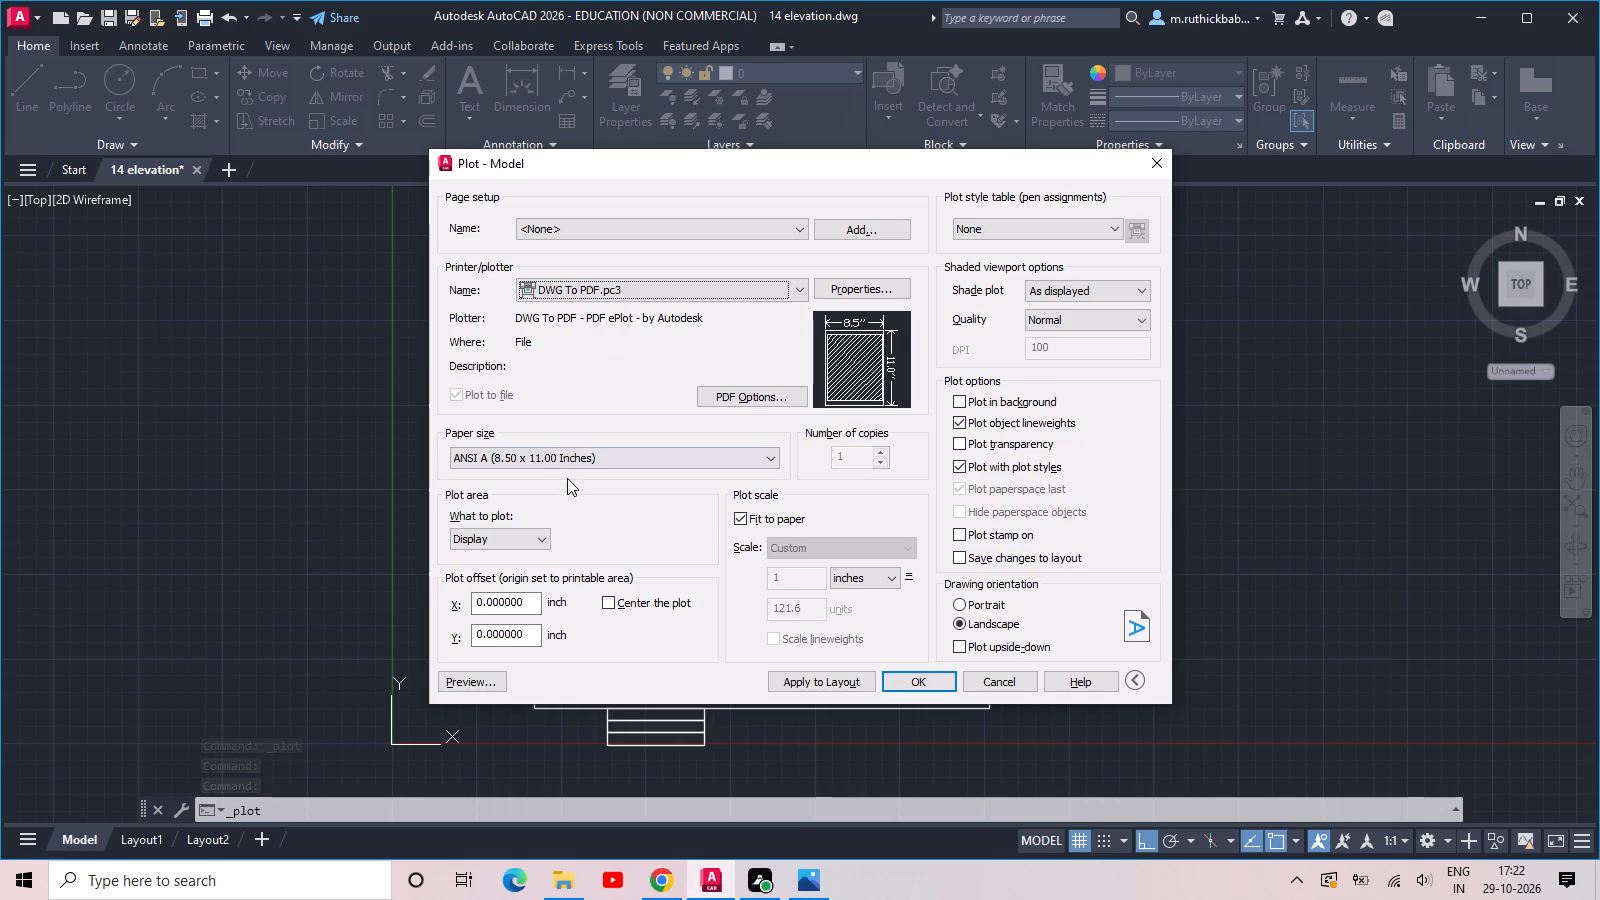
{"action": "left_click", "coordinate": [508, 540]}
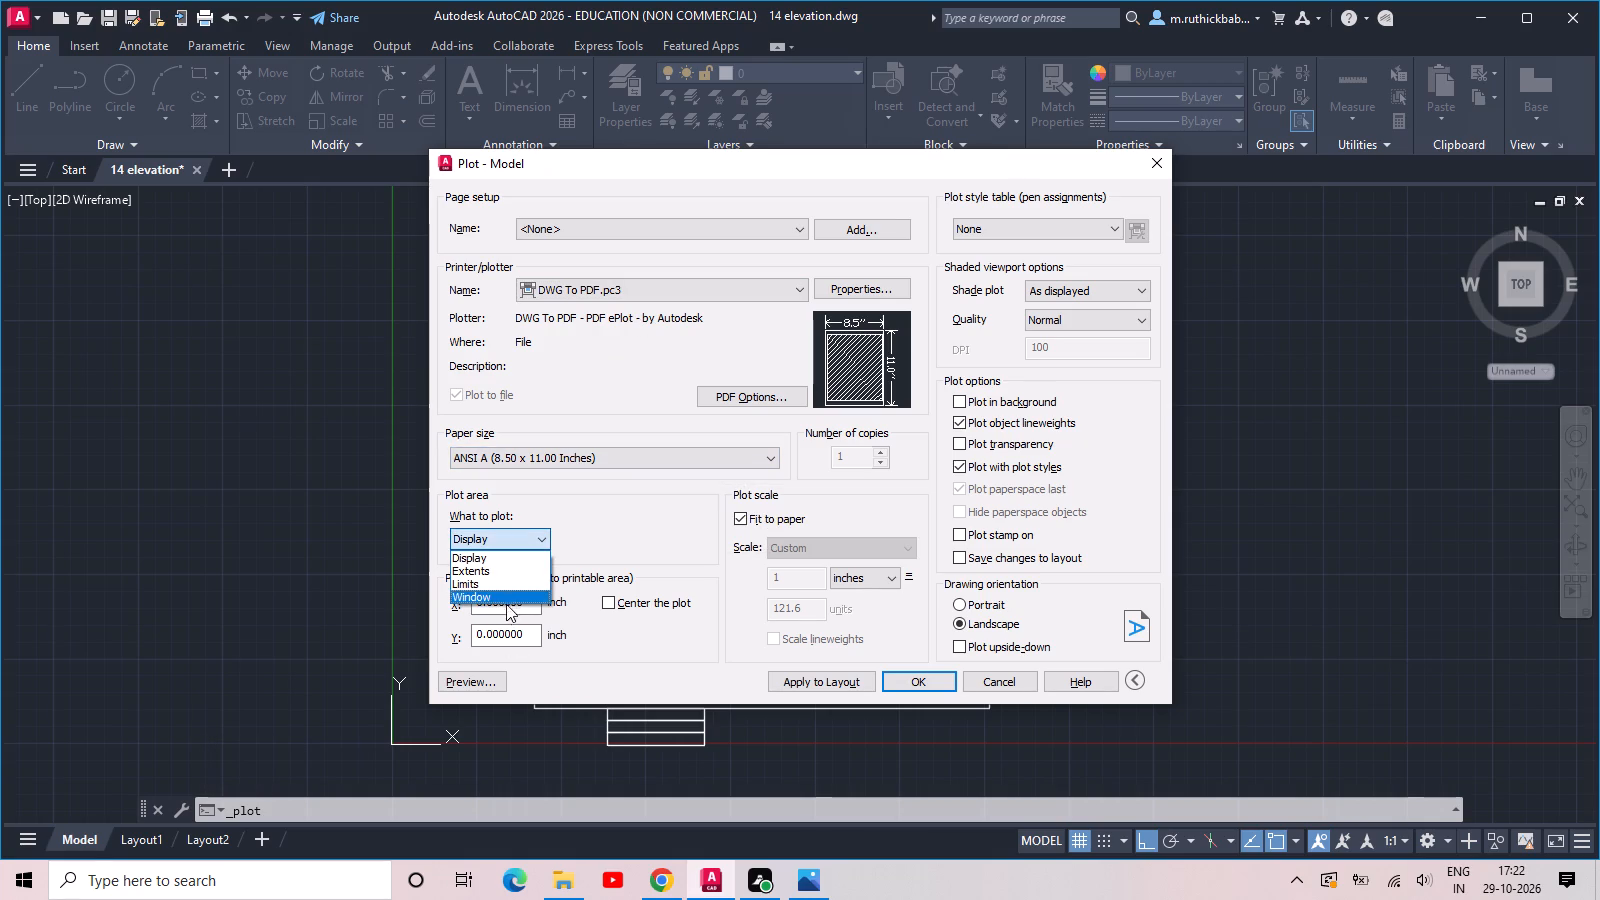
{"action": "left_click", "coordinate": [506, 600]}
{"action": "left_click", "coordinate": [468, 233]}
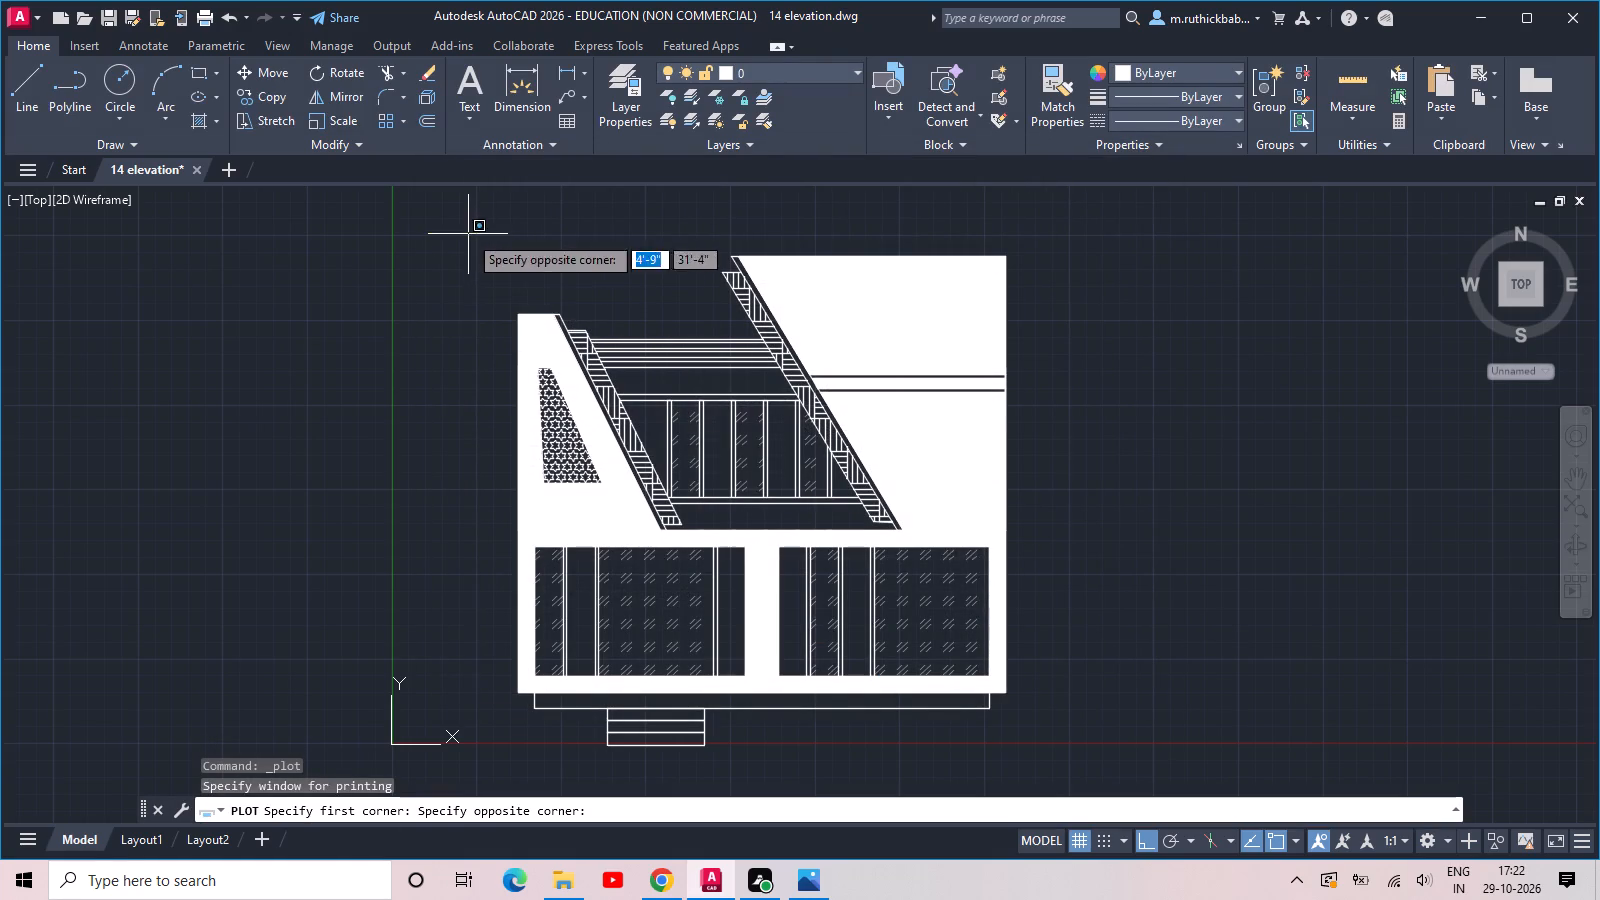
{"action": "left_click", "coordinate": [1034, 752]}
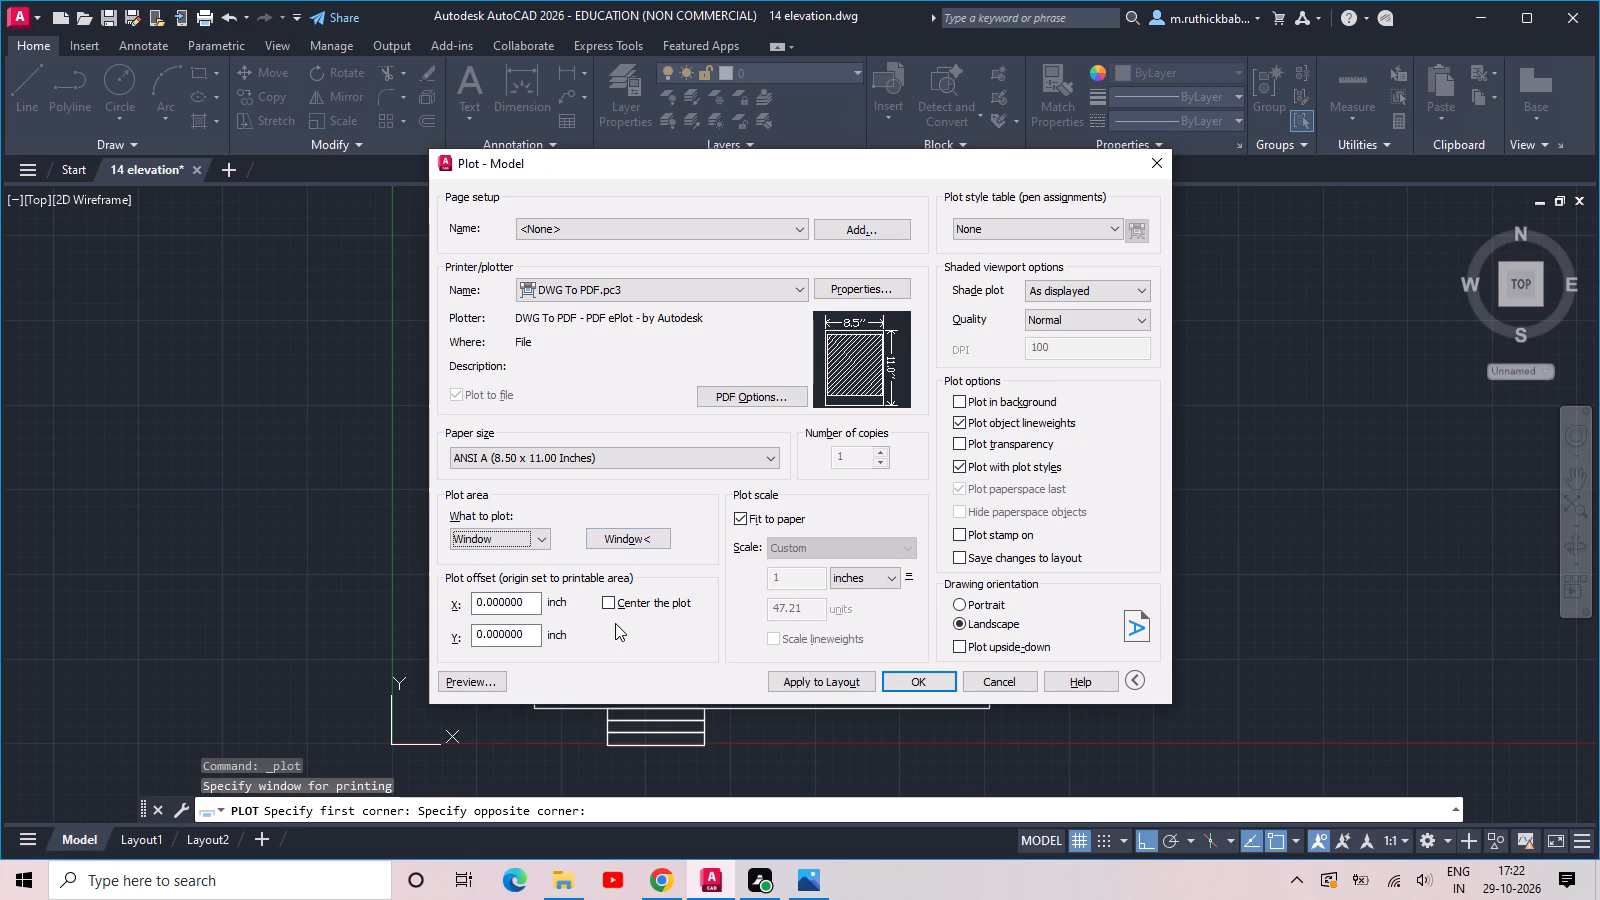
{"action": "left_click", "coordinate": [606, 602]}
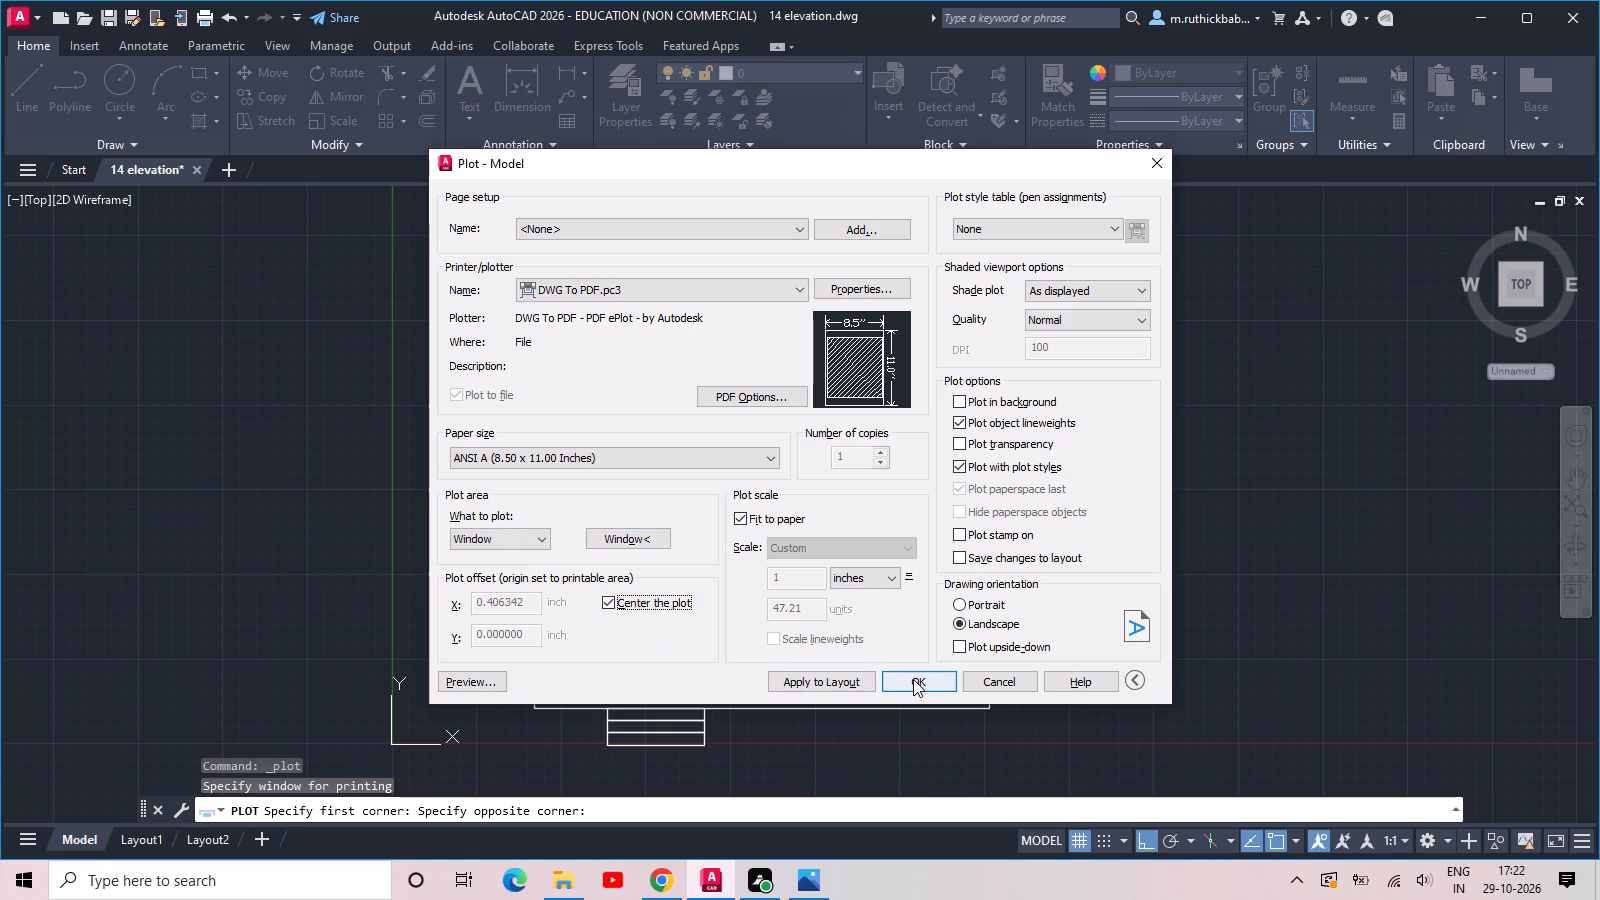
Plot the sheet to "14 elevation-Model.pdf" in Documents and return to the drawing in AutoCAD, dismissing the plot notification.
{"action": "left_click", "coordinate": [913, 679]}
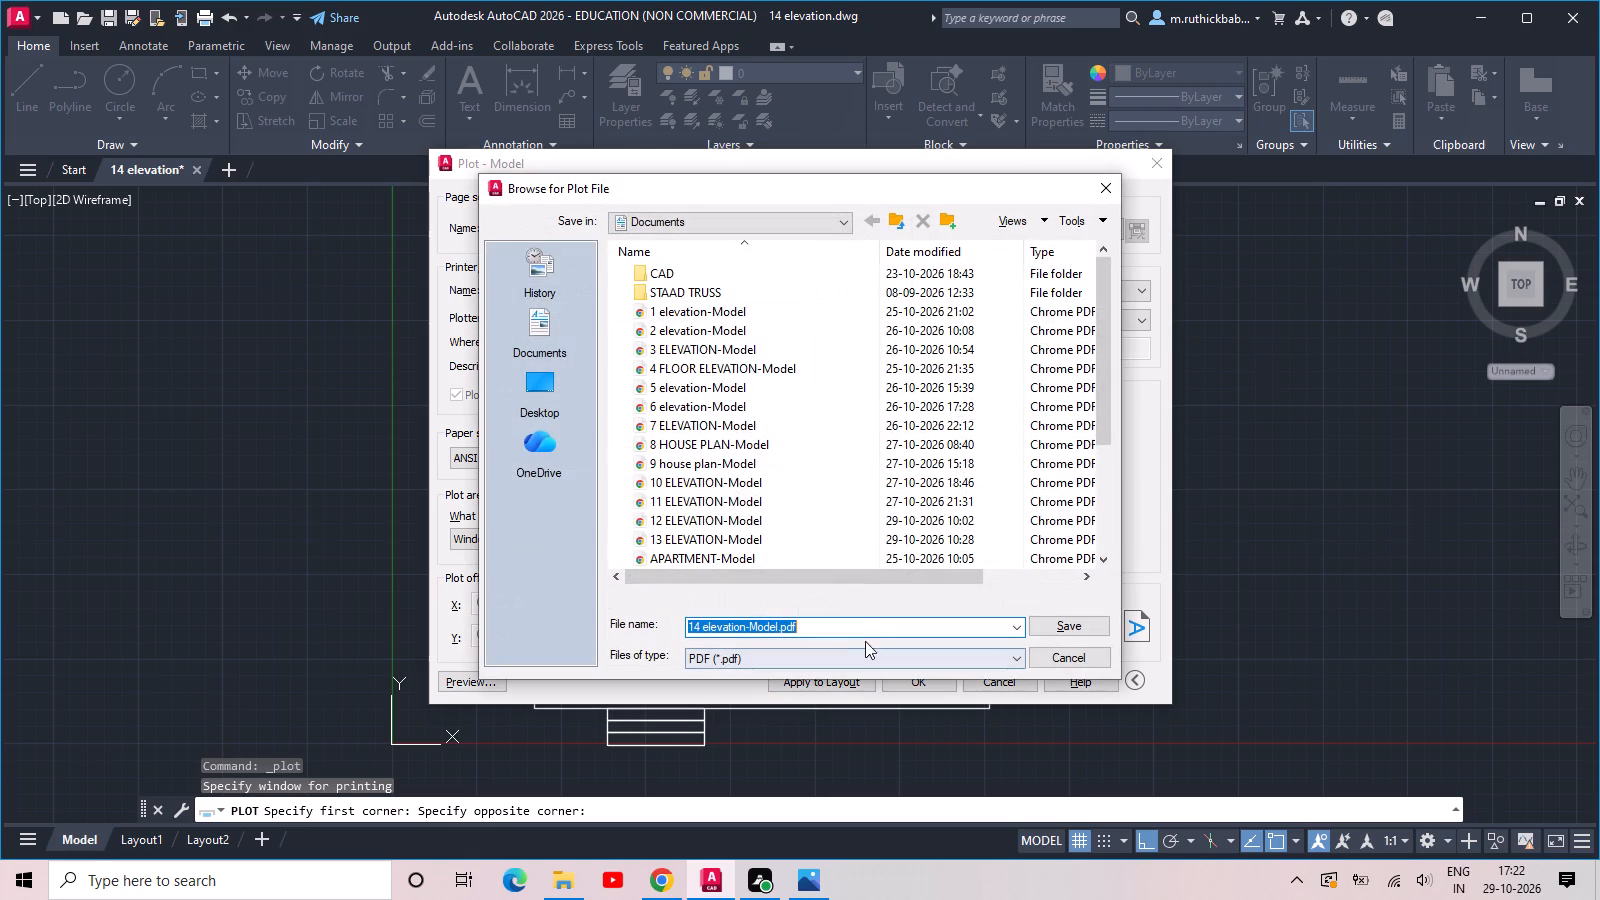
{"action": "left_click", "coordinate": [1058, 625]}
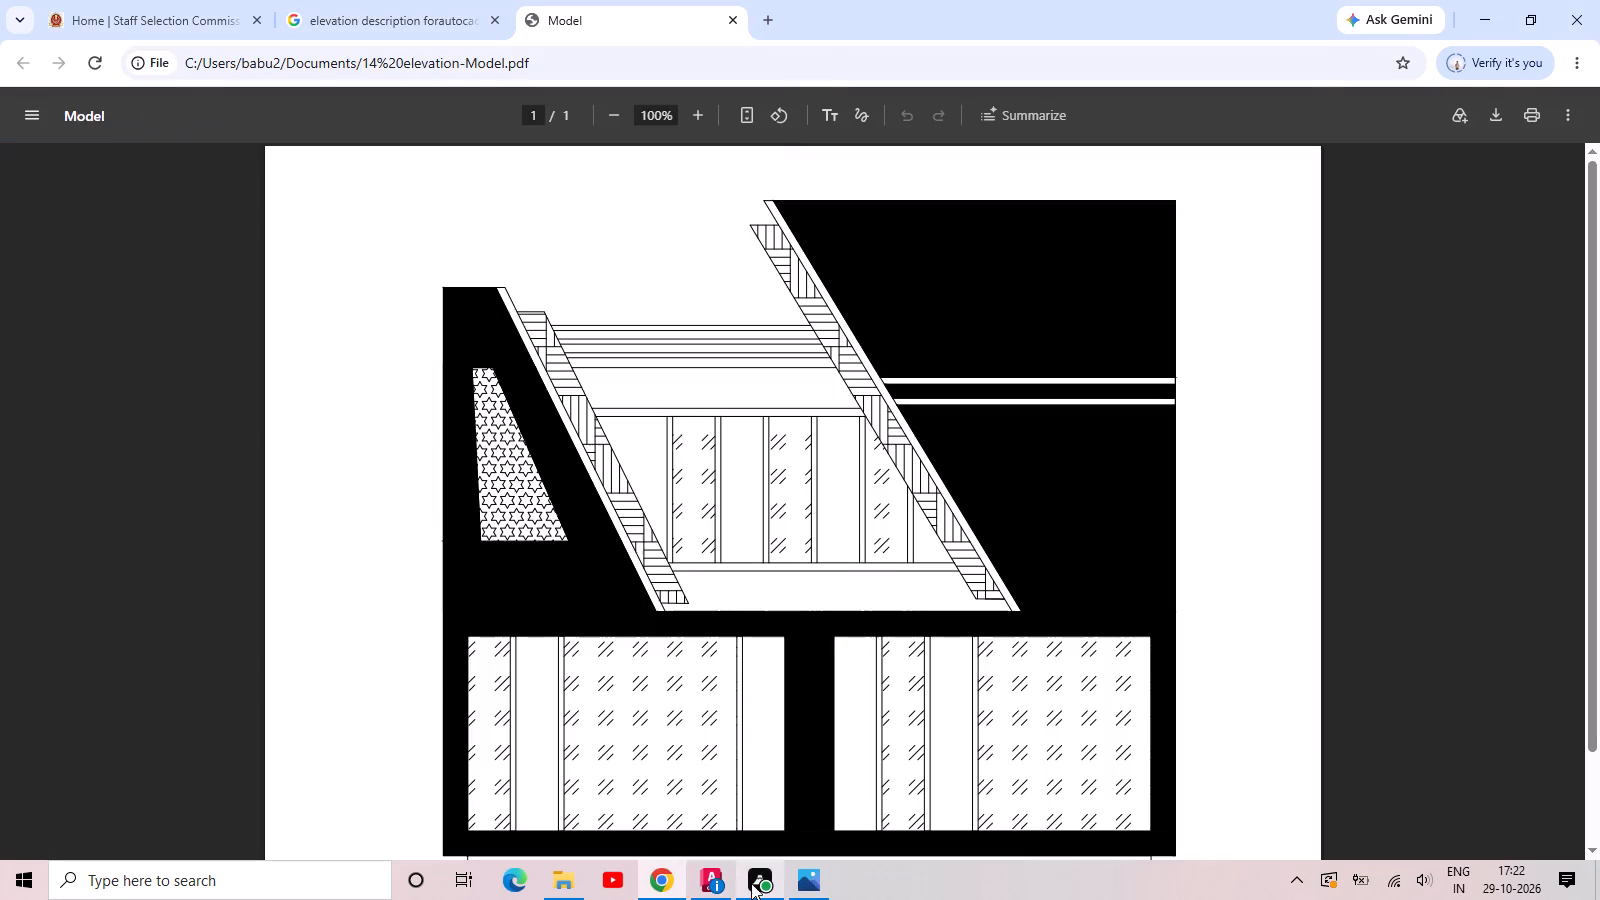
{"action": "left_click", "coordinate": [715, 885]}
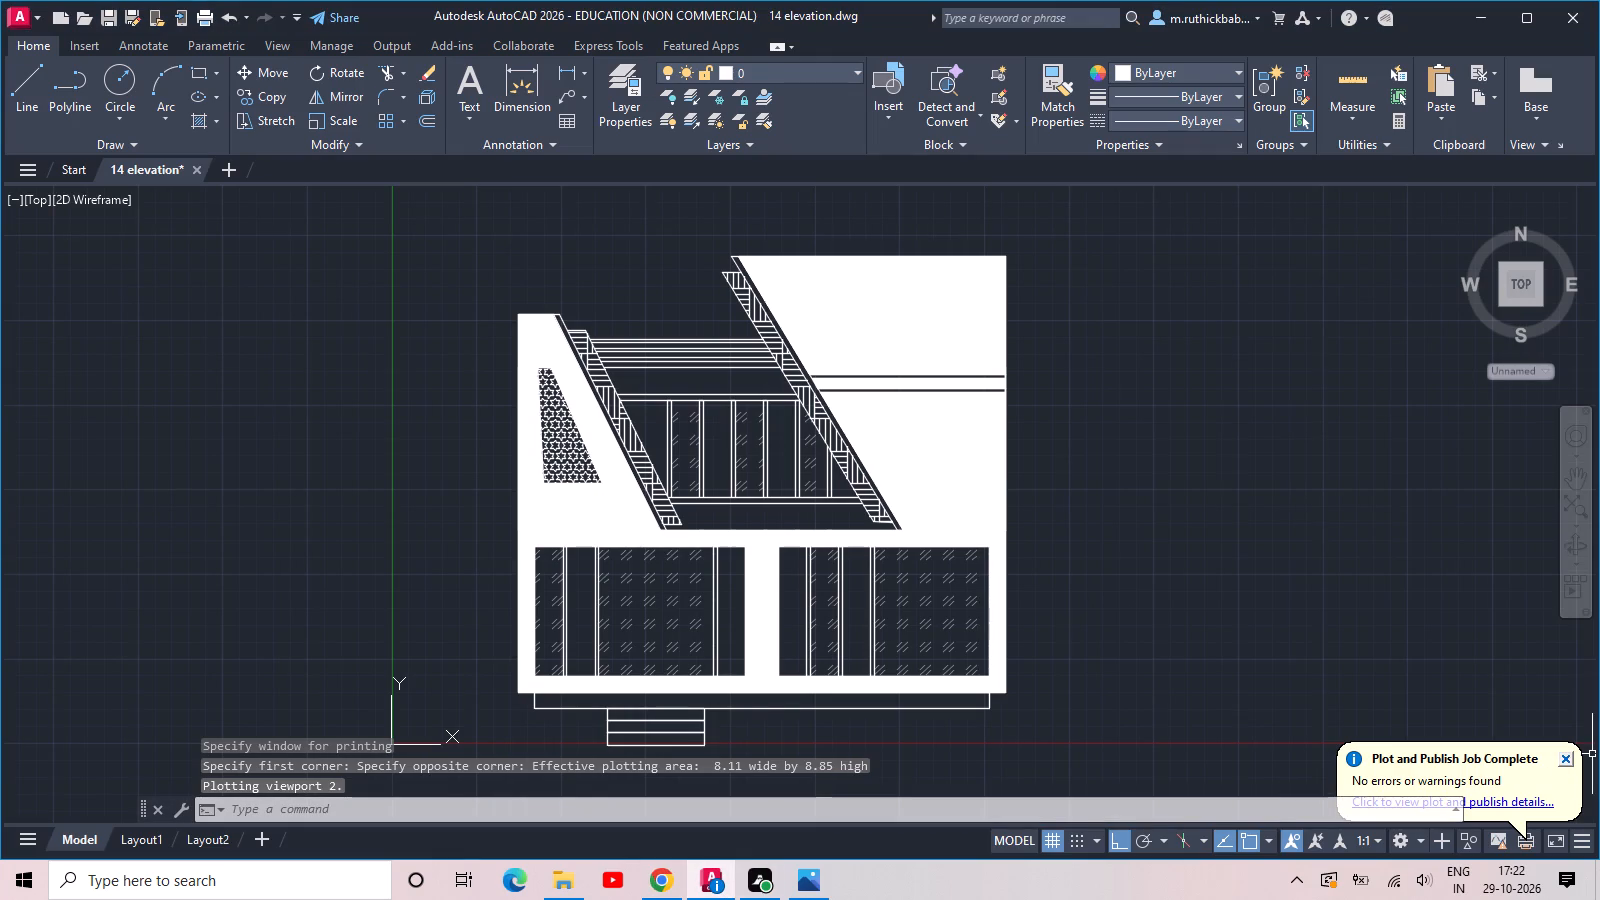
{"action": "left_click", "coordinate": [1573, 760]}
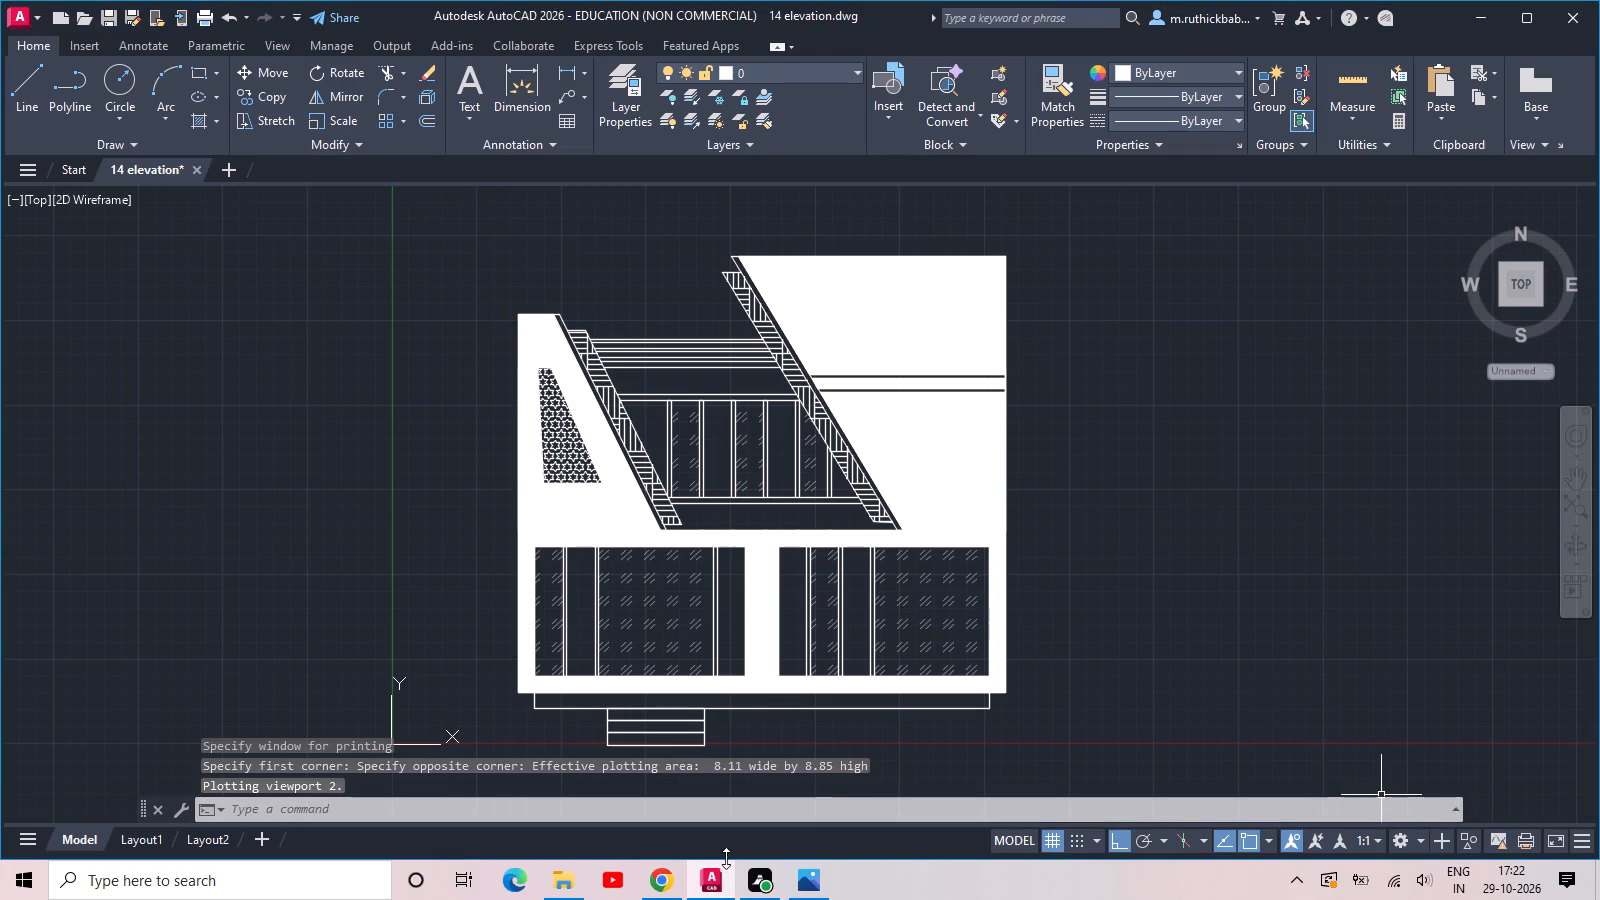